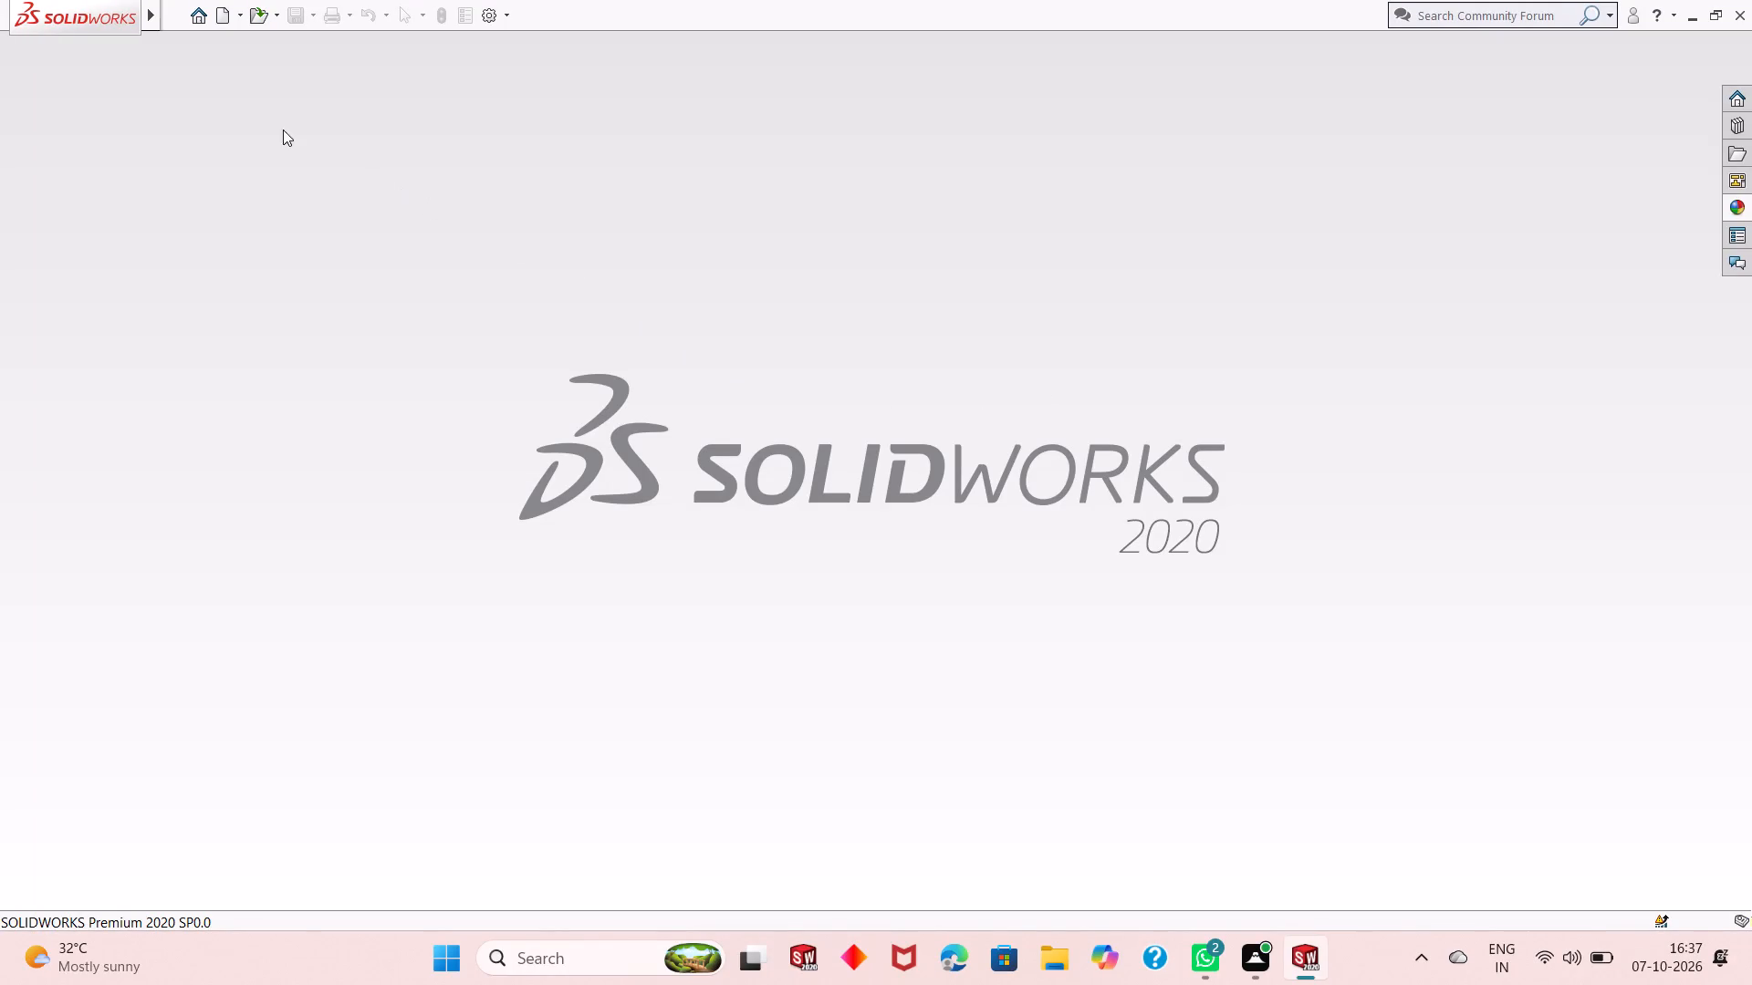
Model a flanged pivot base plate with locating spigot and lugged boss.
Create a new part document and open a sketch on the Top Plane.
left_click(219, 24)
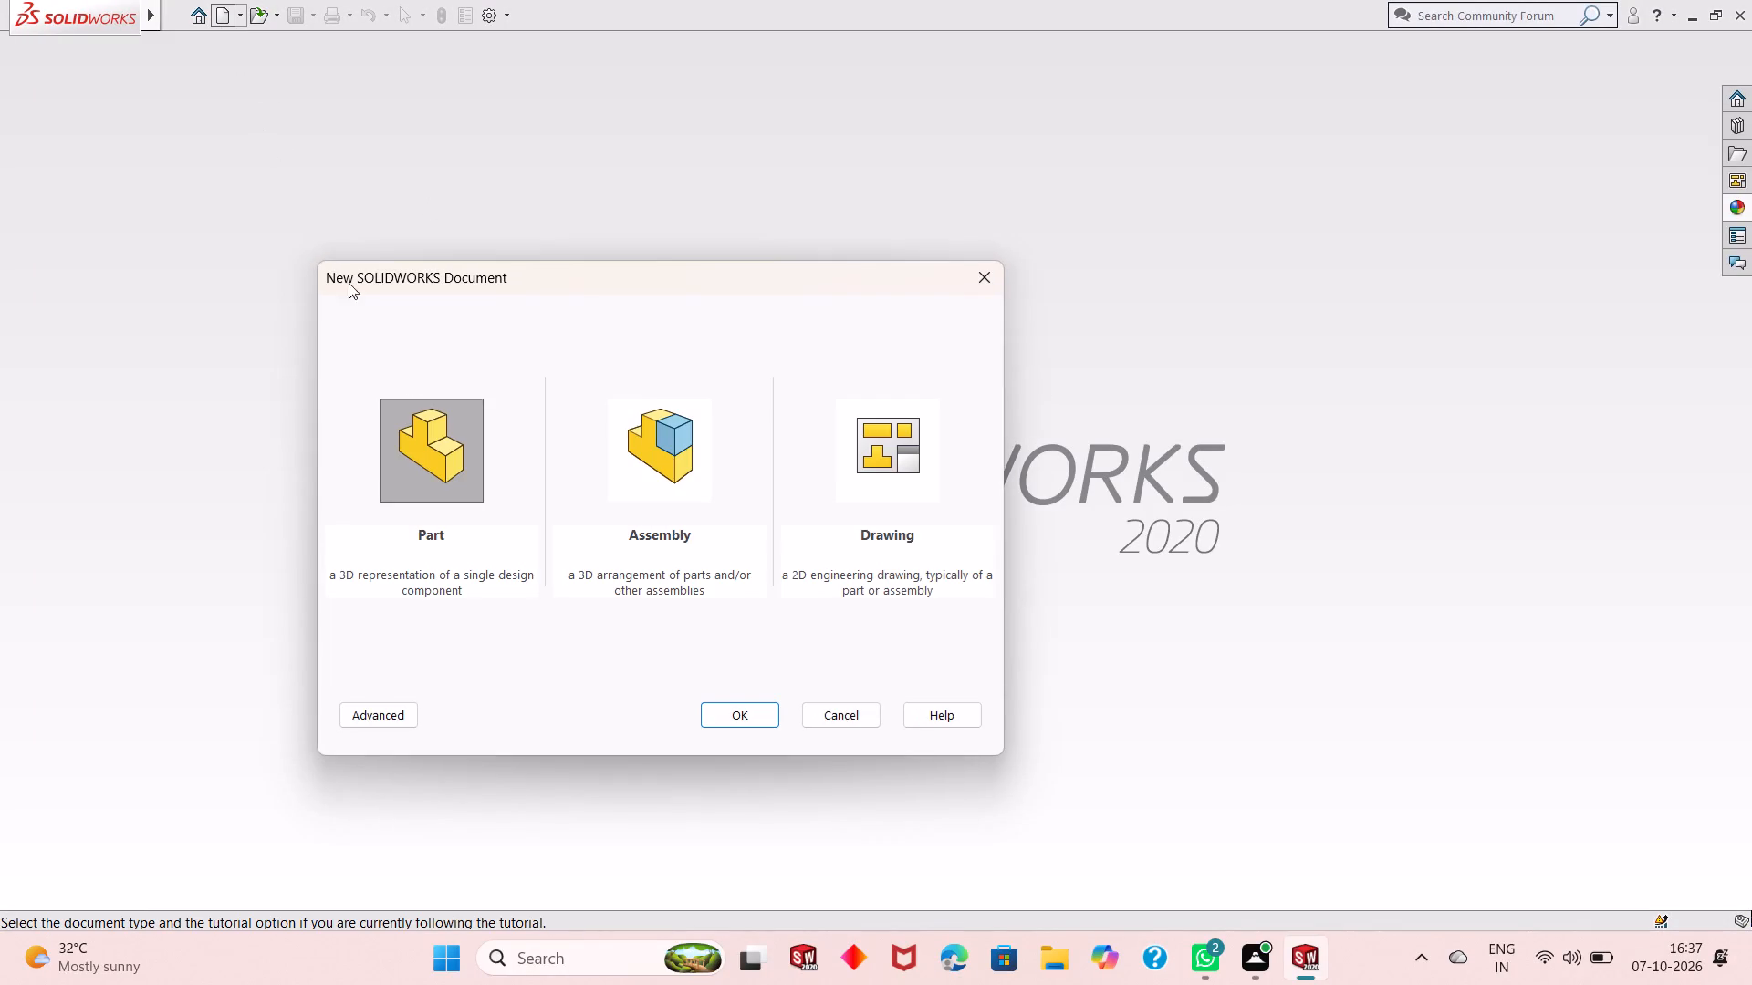
double_click(438, 427)
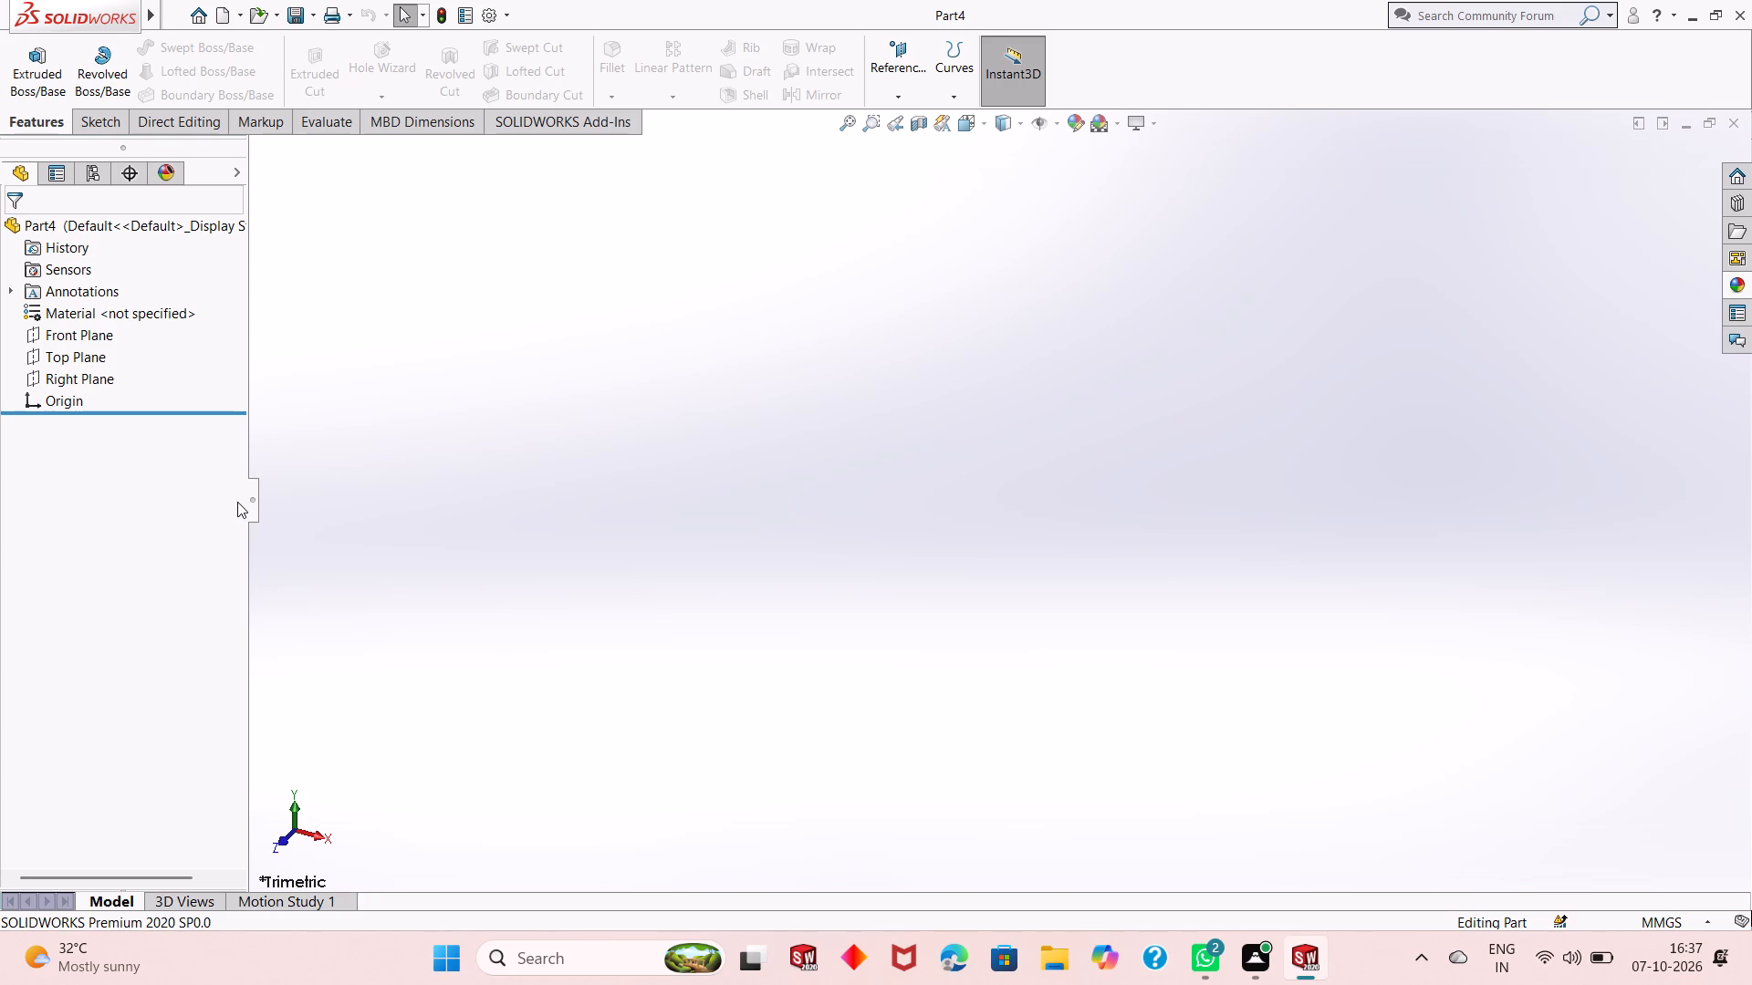
left_click(70, 363)
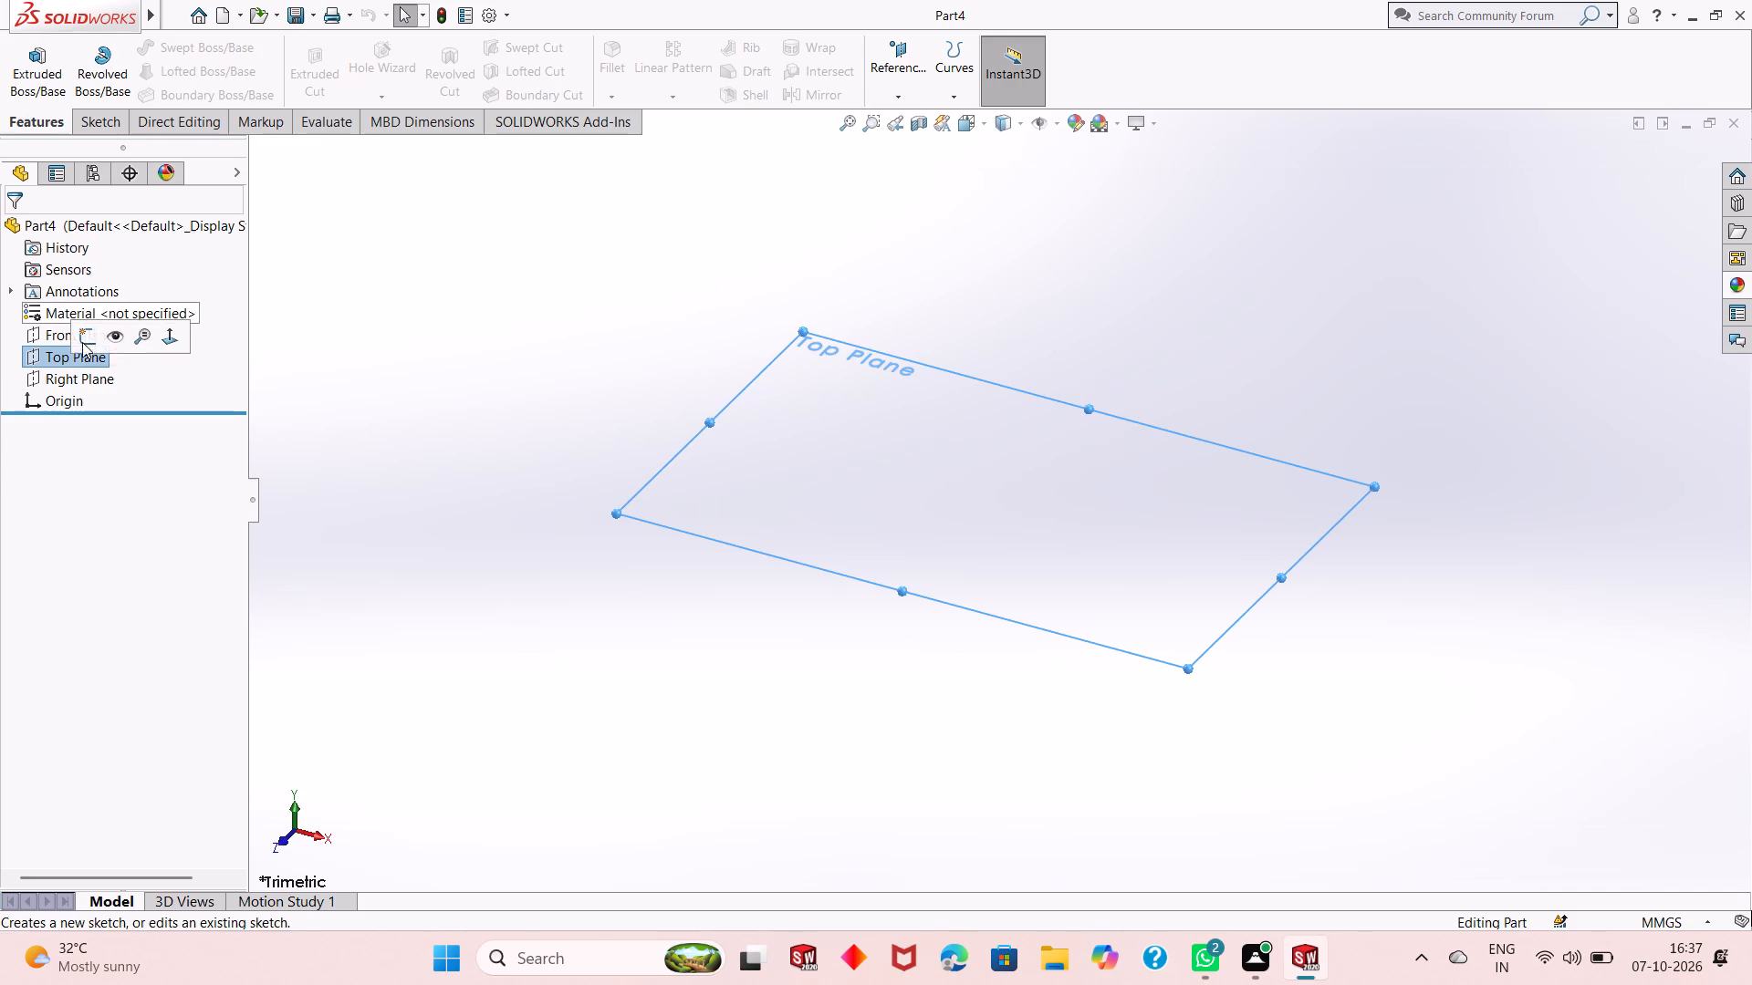
left_click(87, 339)
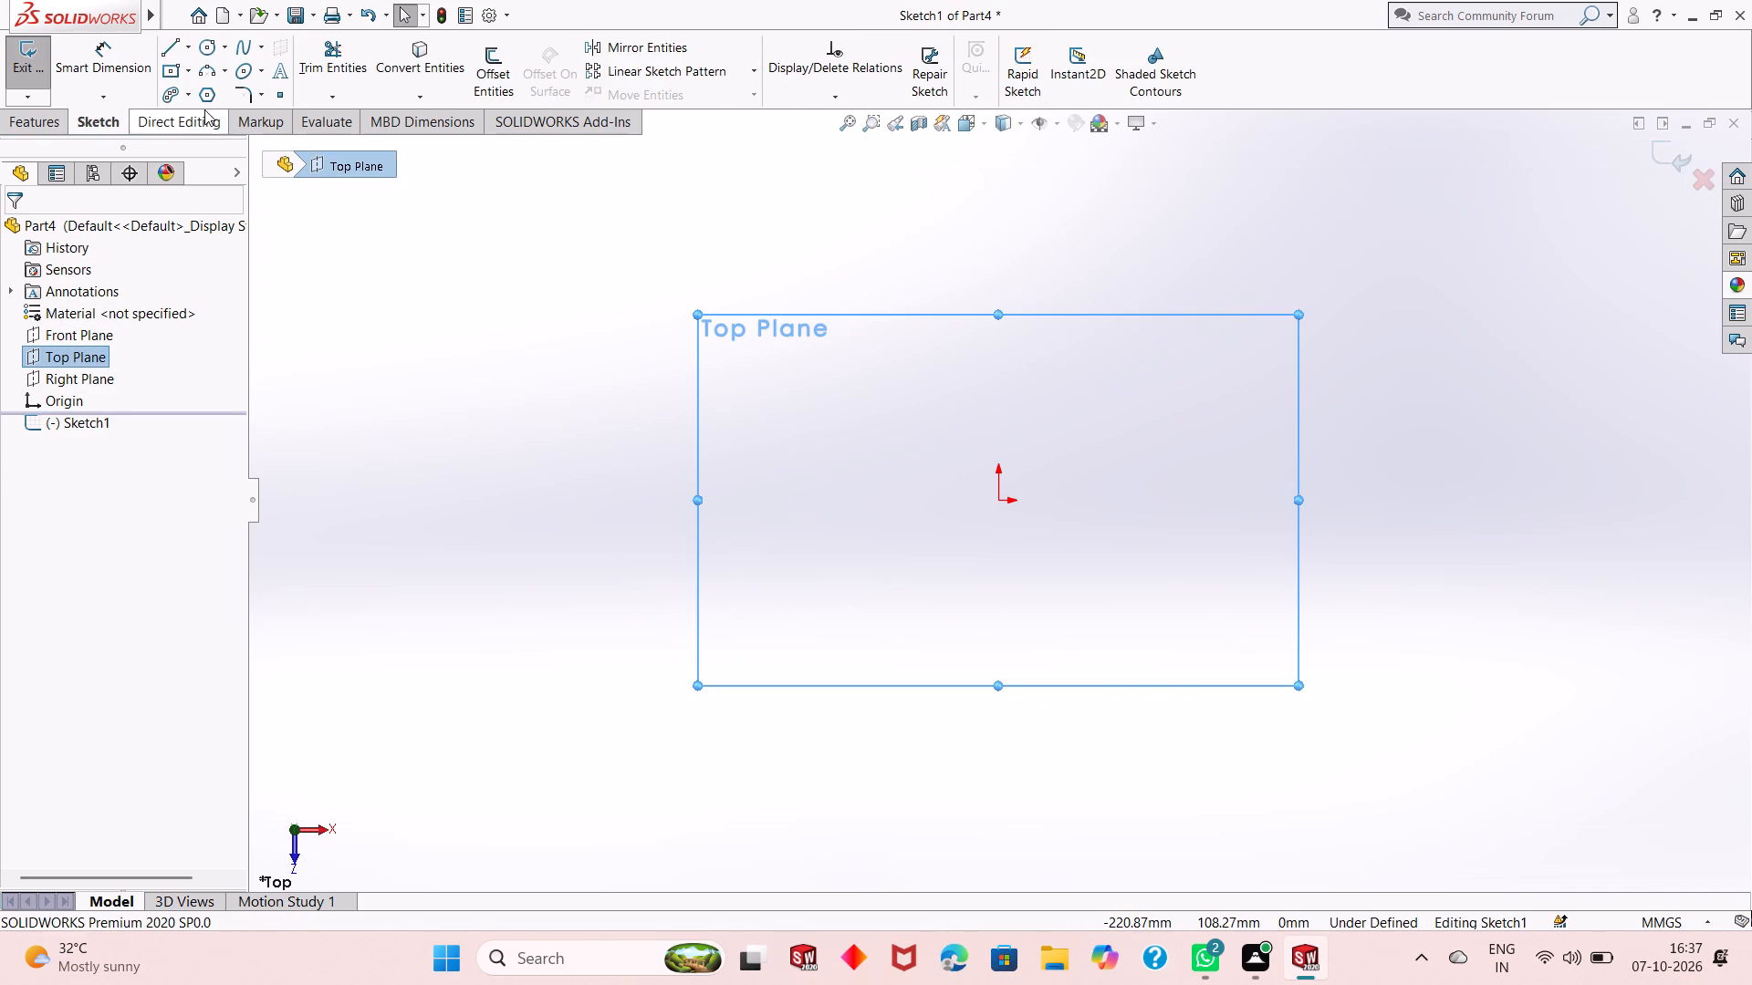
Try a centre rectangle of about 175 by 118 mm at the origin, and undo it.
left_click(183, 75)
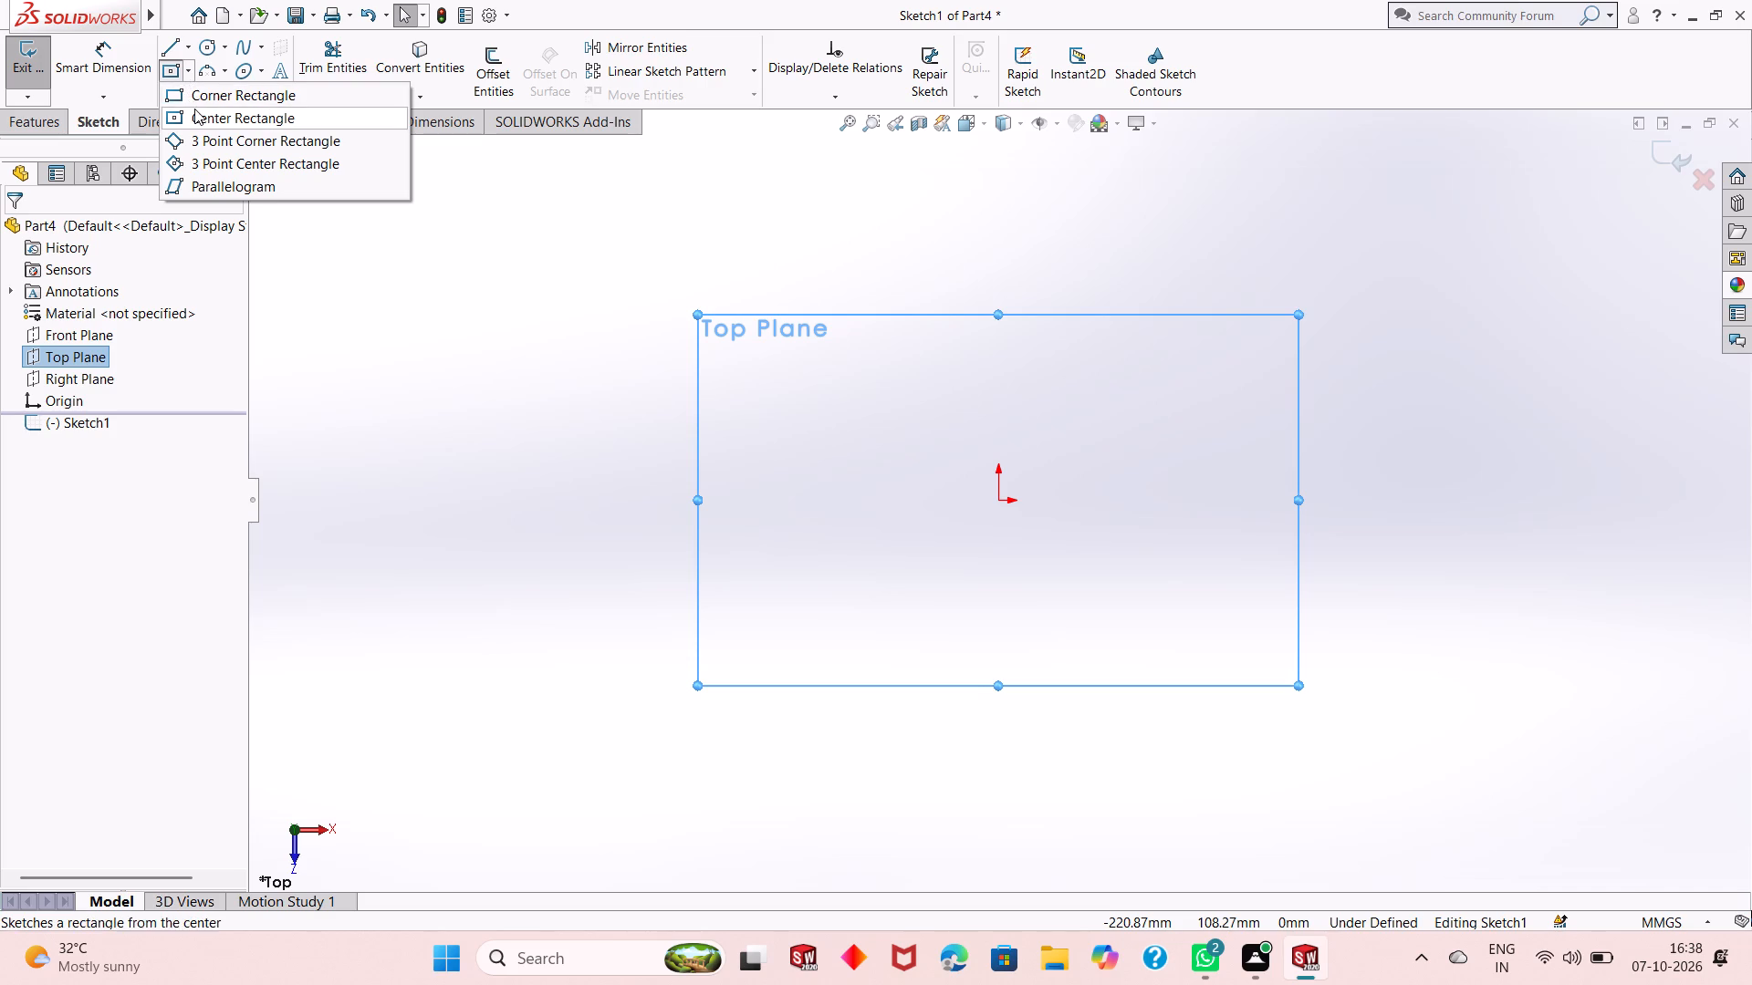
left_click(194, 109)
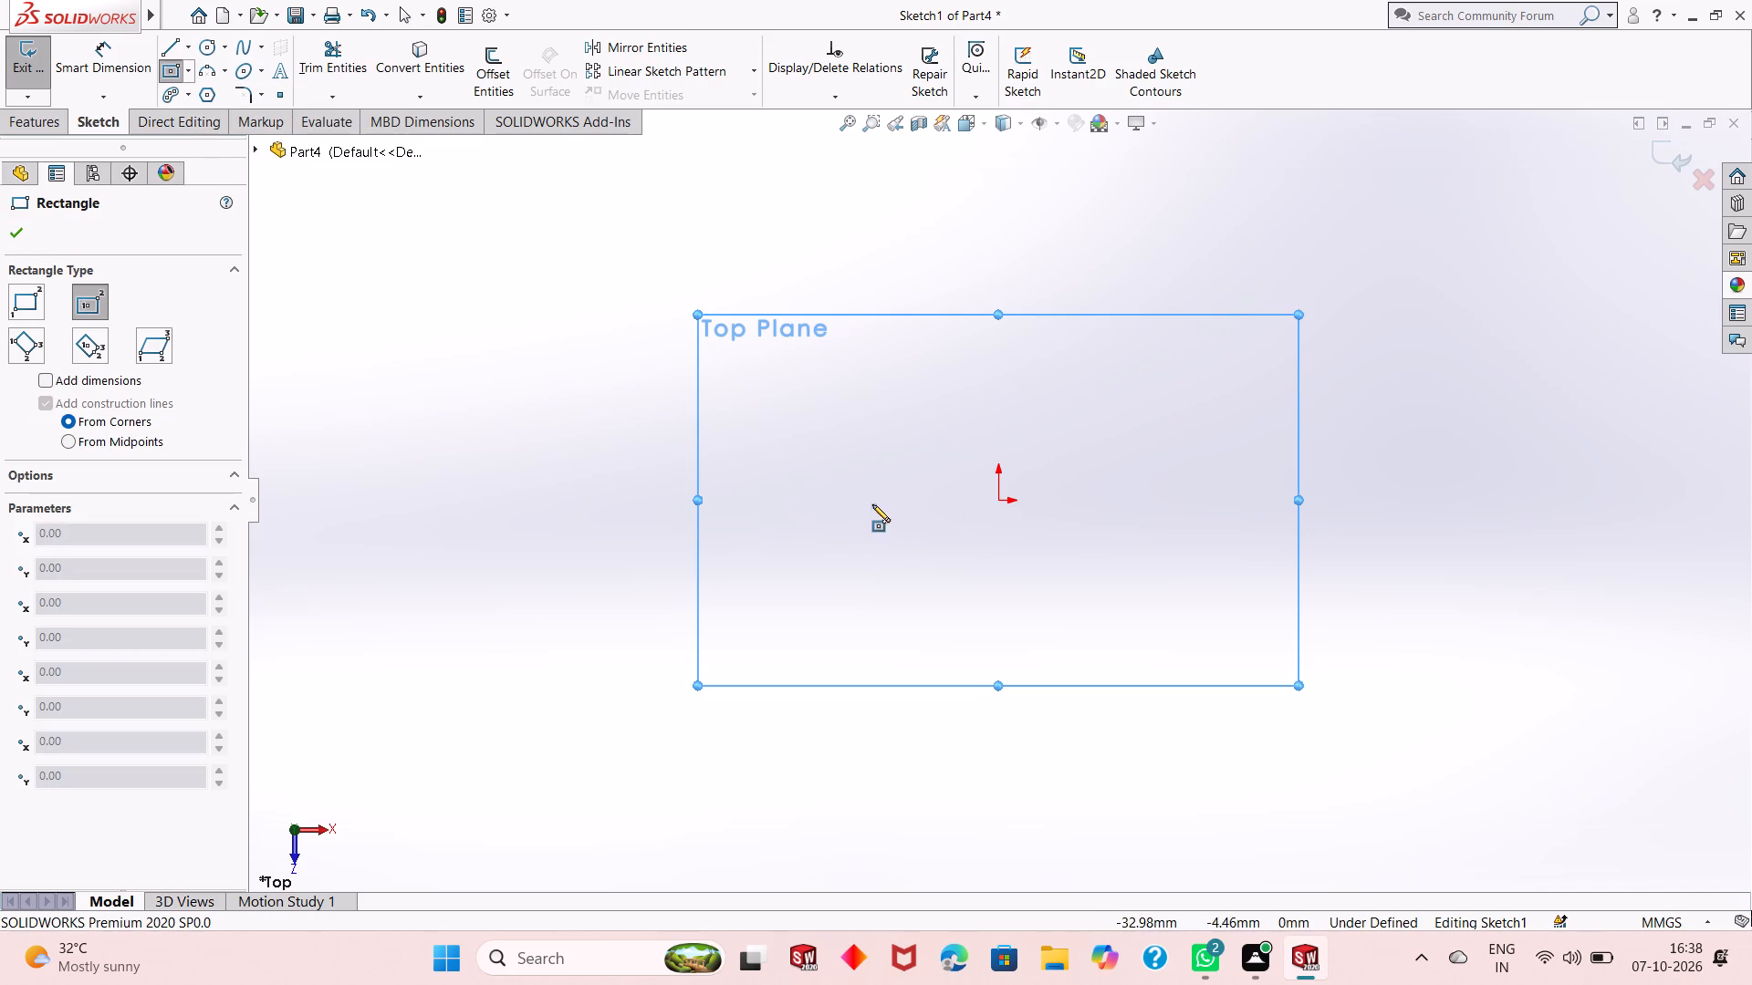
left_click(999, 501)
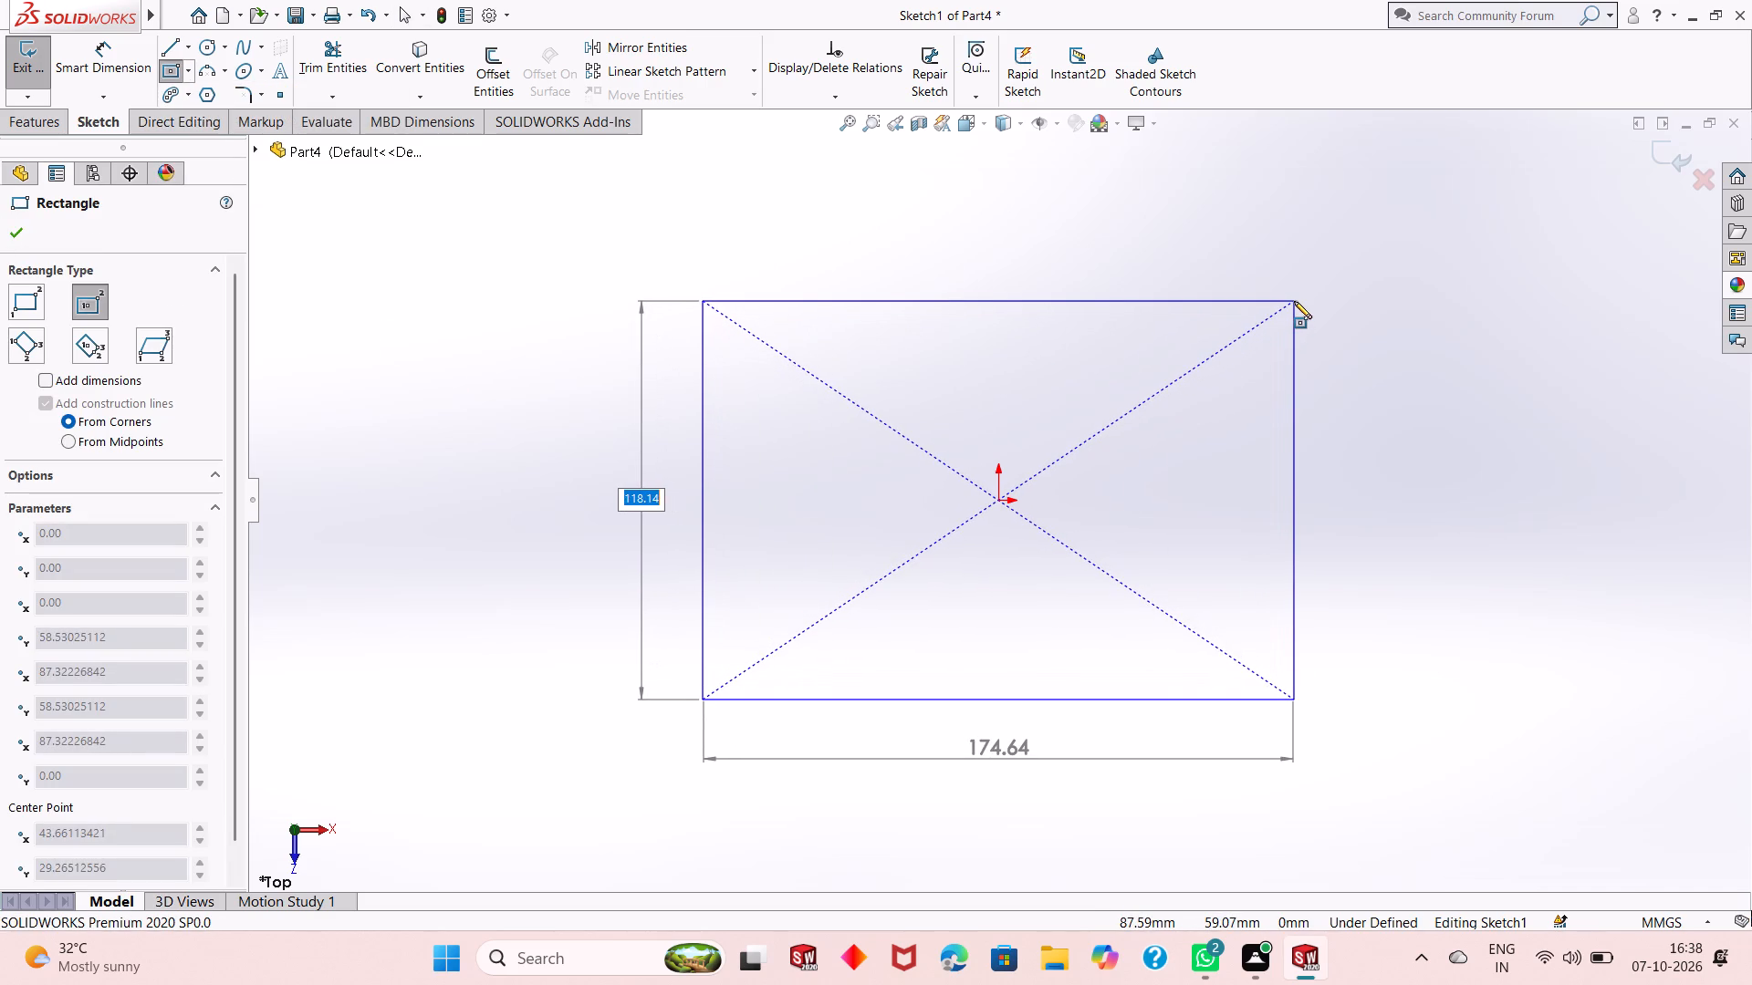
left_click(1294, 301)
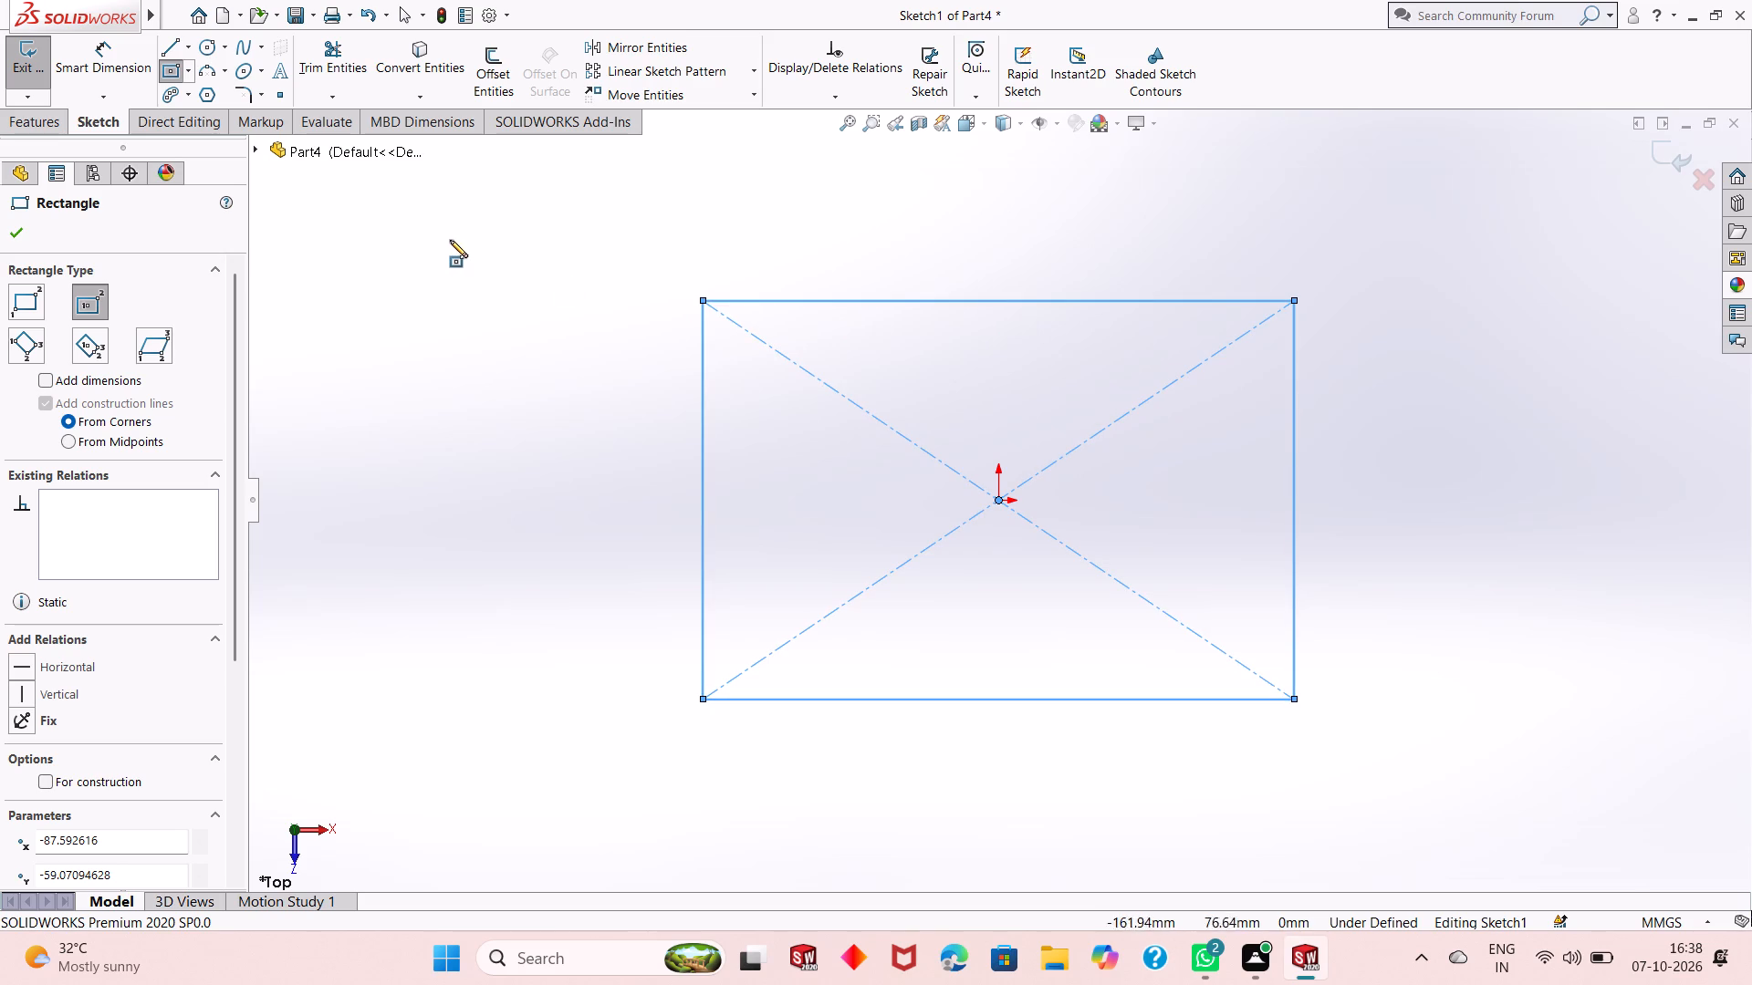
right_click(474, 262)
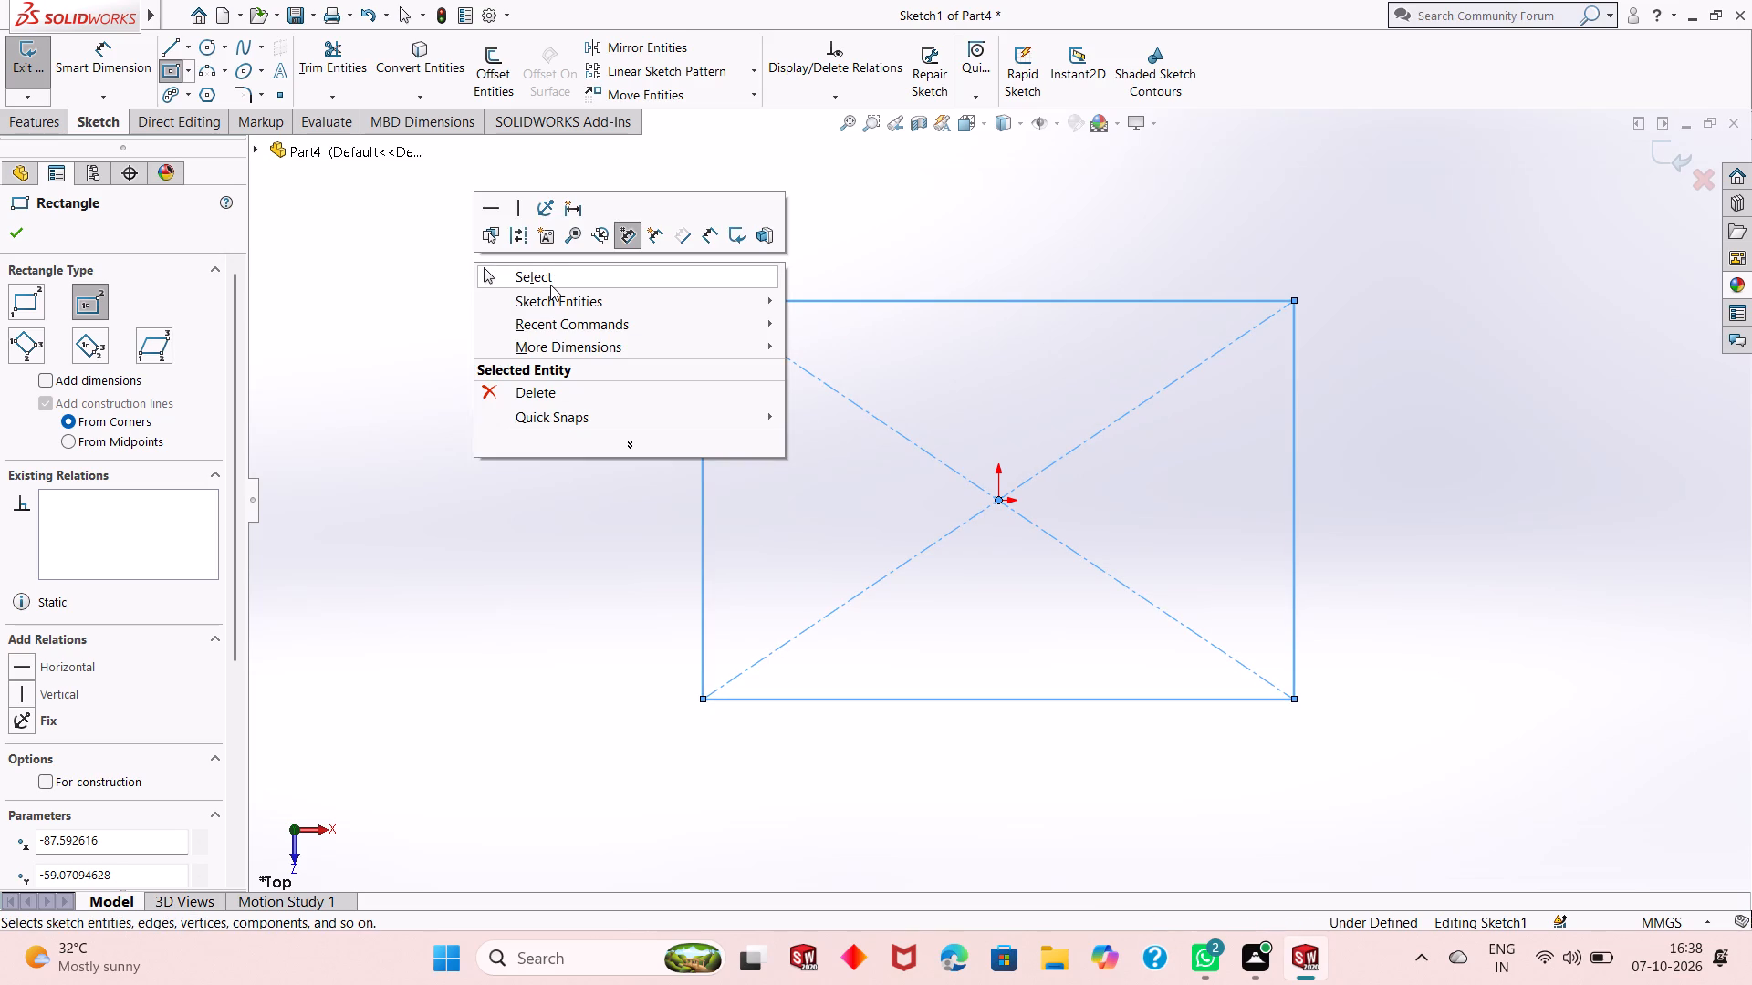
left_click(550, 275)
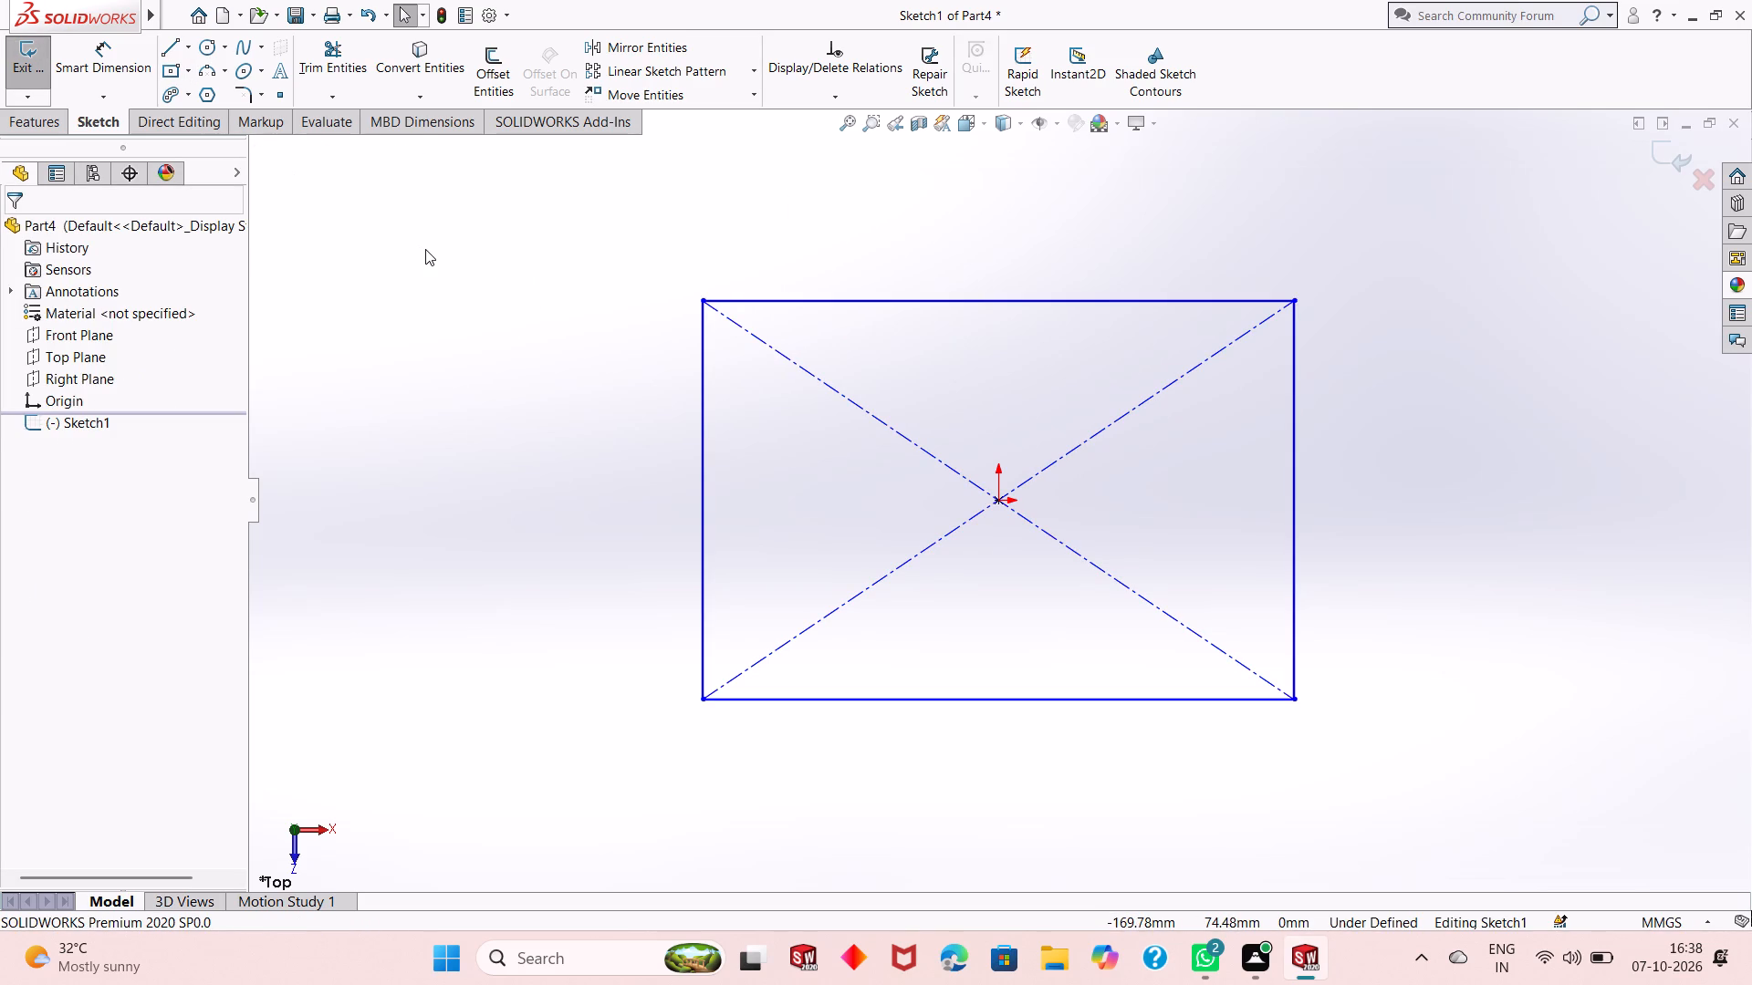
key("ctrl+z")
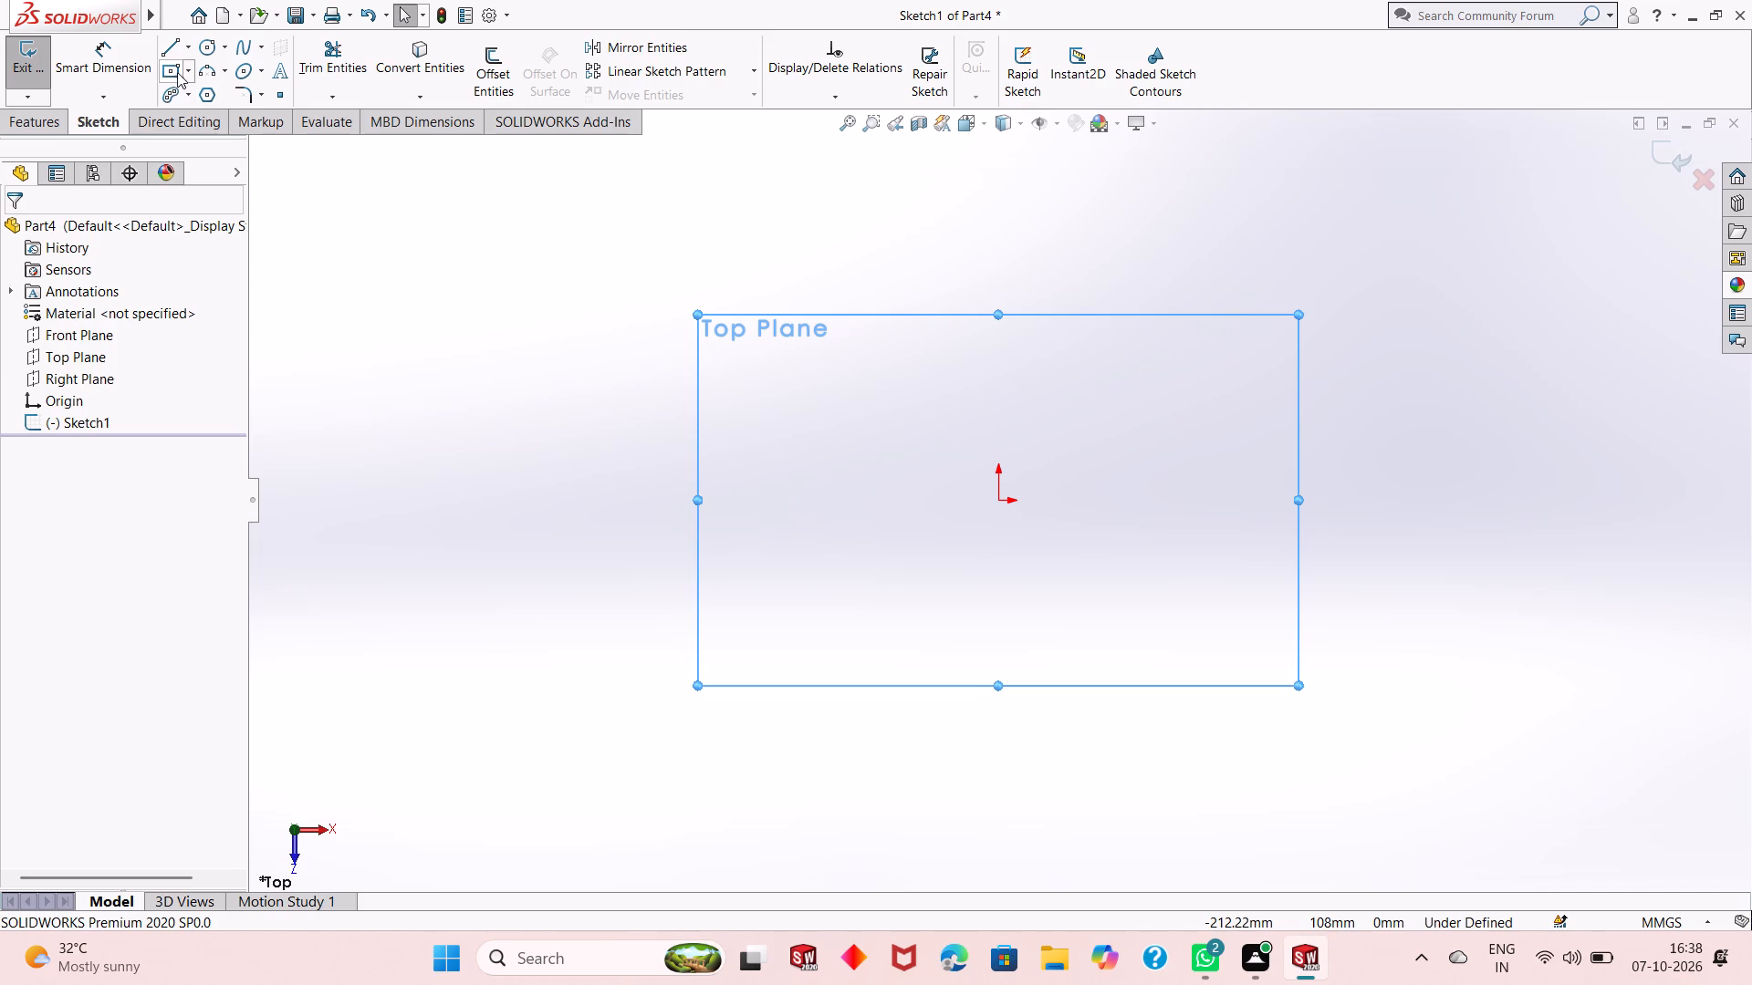
Sketch a centre rectangle of about 219 by 150 mm centred on the origin.
left_click(178, 71)
left_click(999, 497)
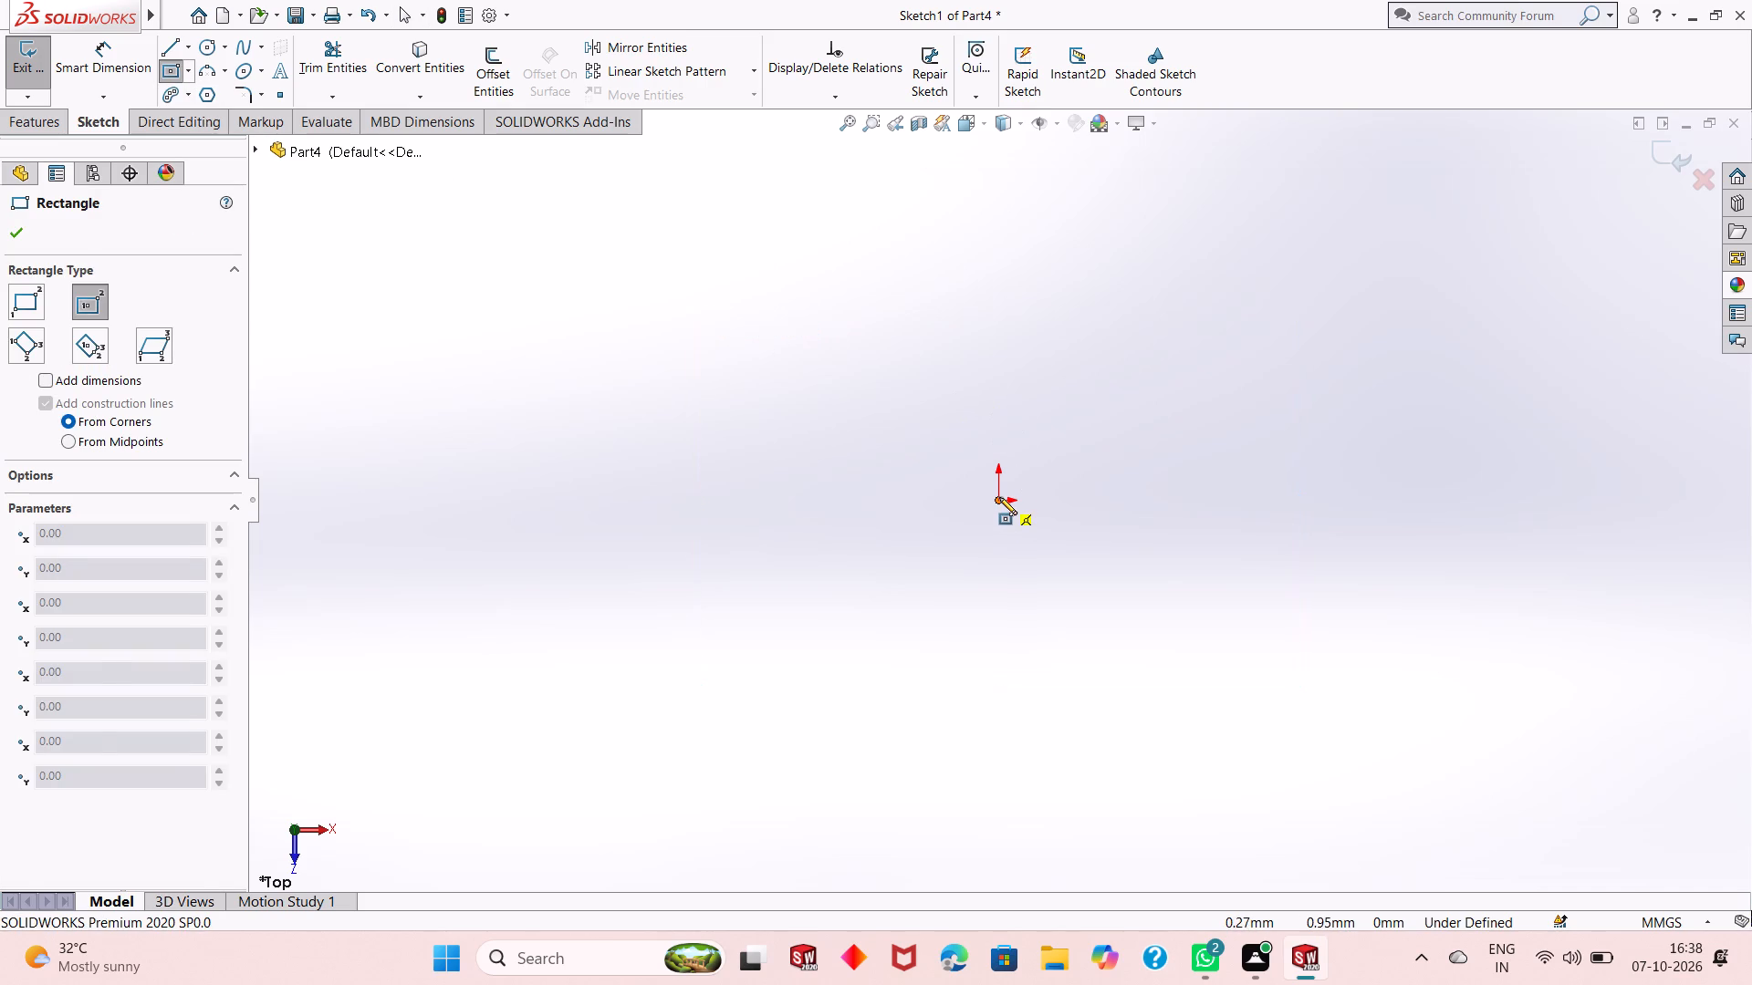
left_click(1368, 247)
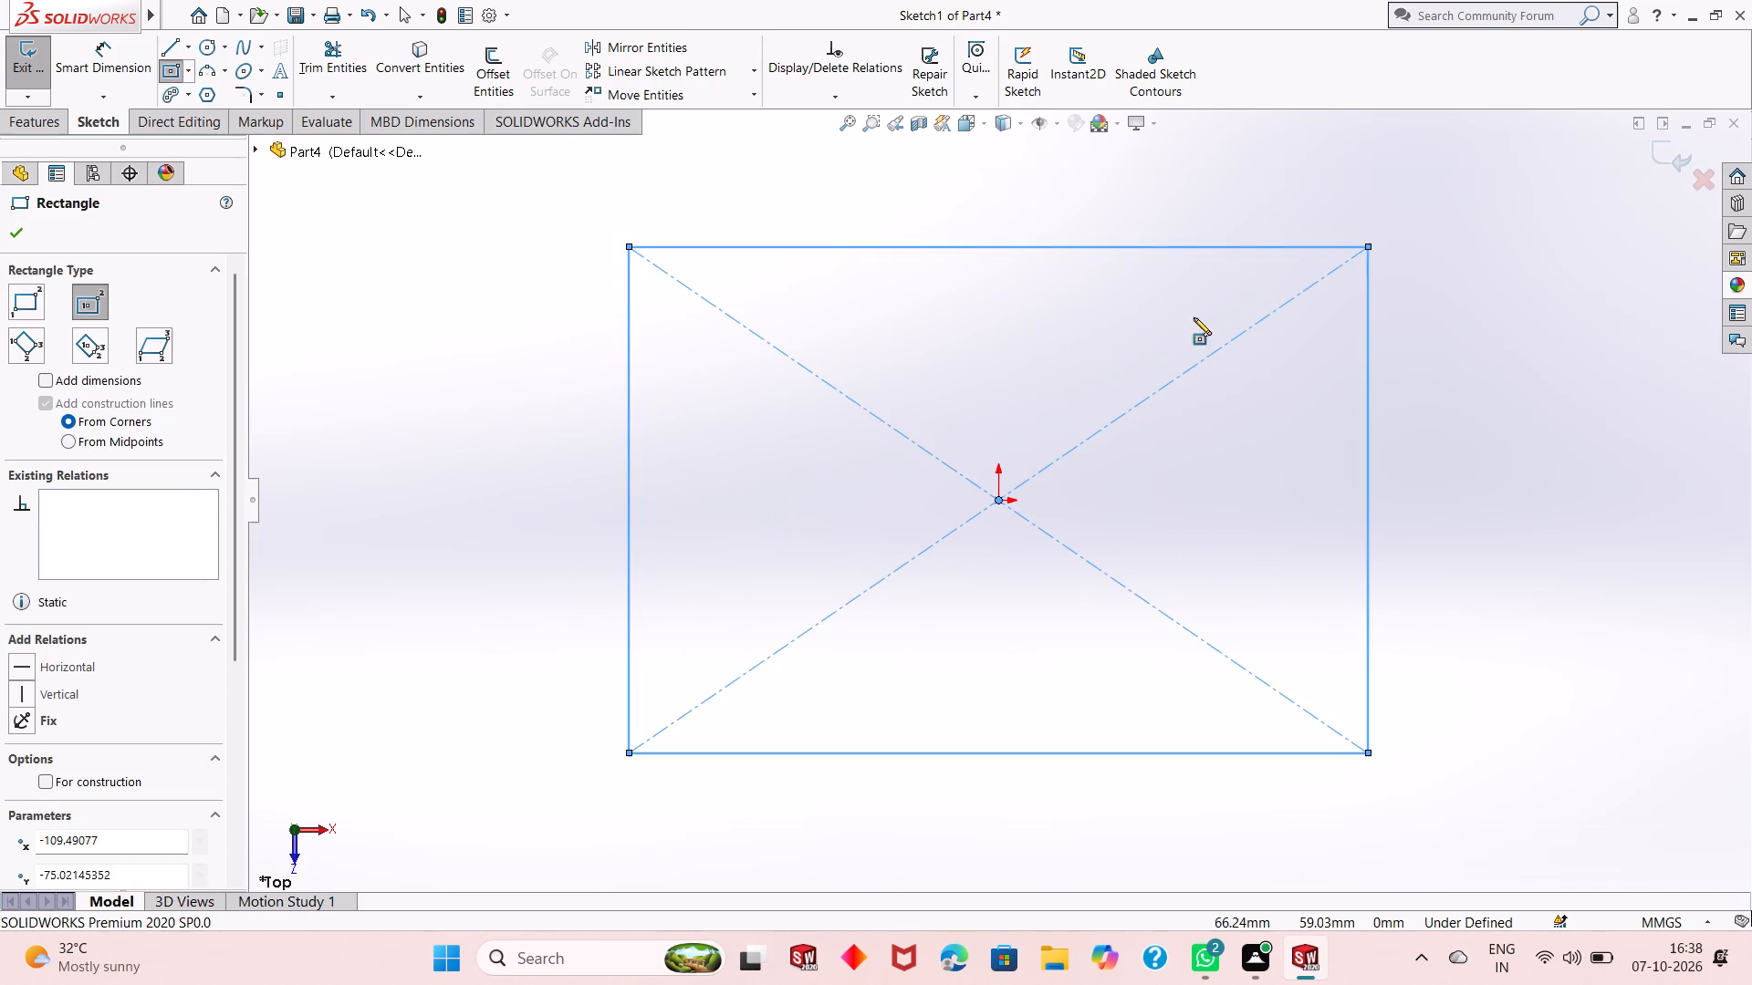
right_click(411, 351)
left_click(433, 362)
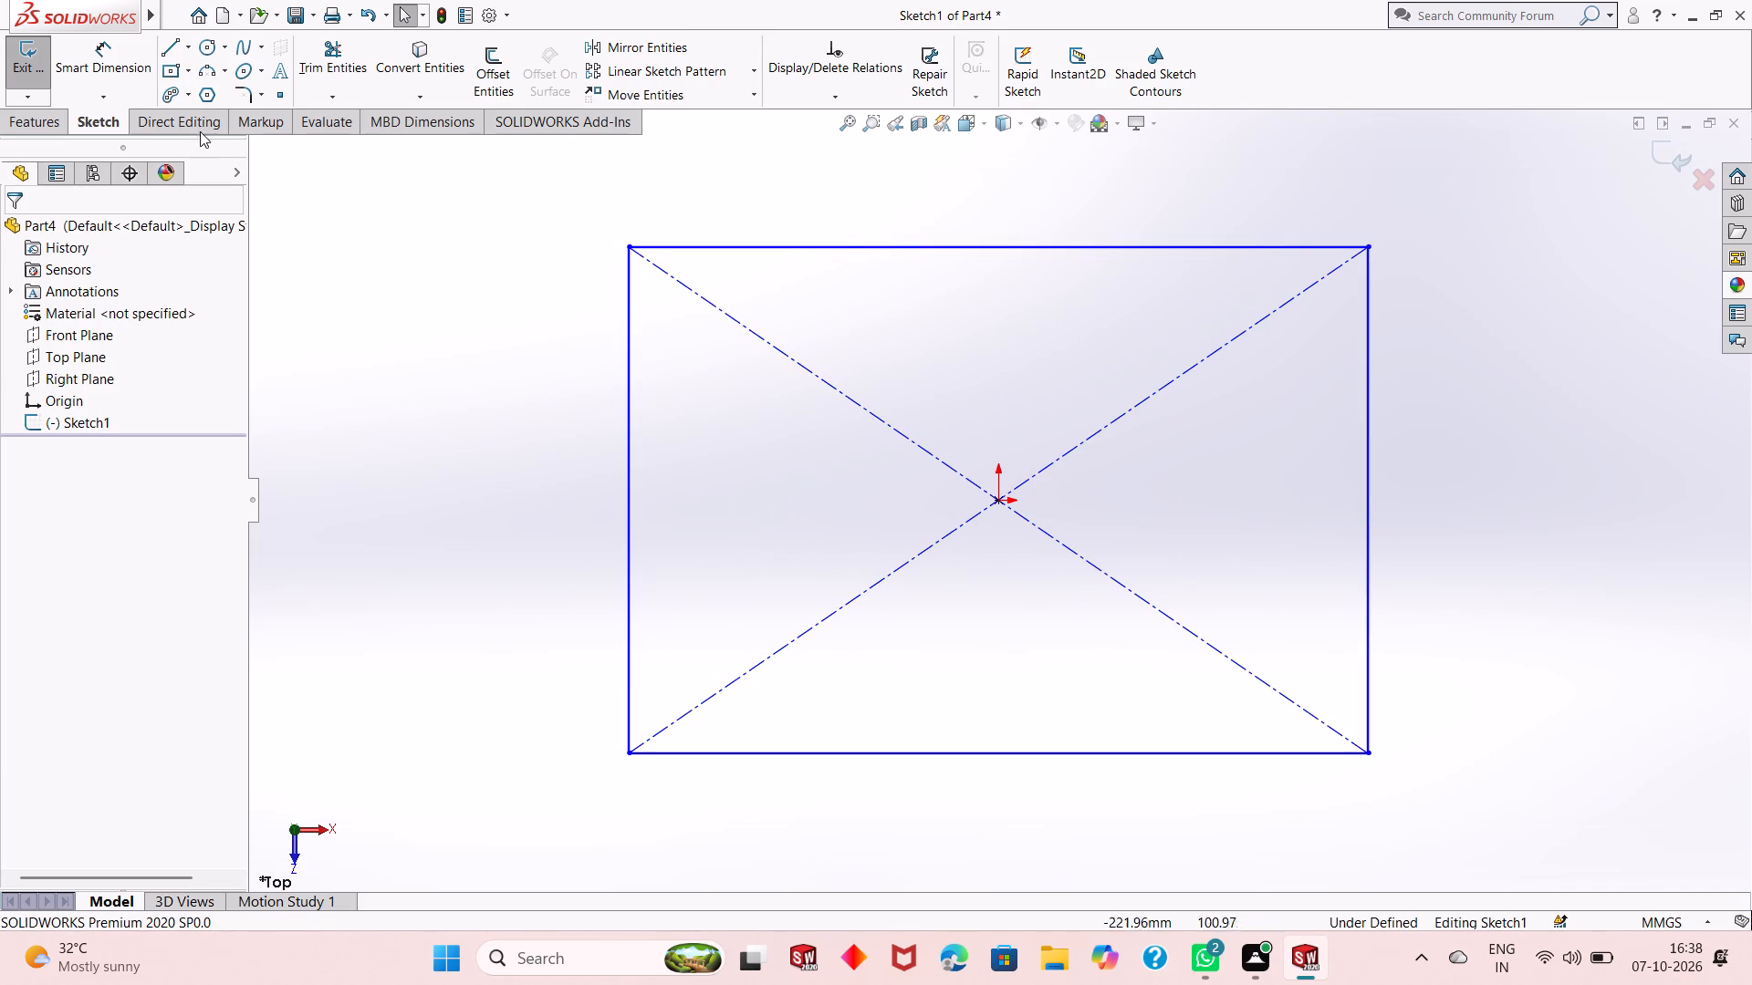
Dimension the rectangle's horizontal and vertical sides to 154 mm each with Smart Dimension.
left_click(116, 71)
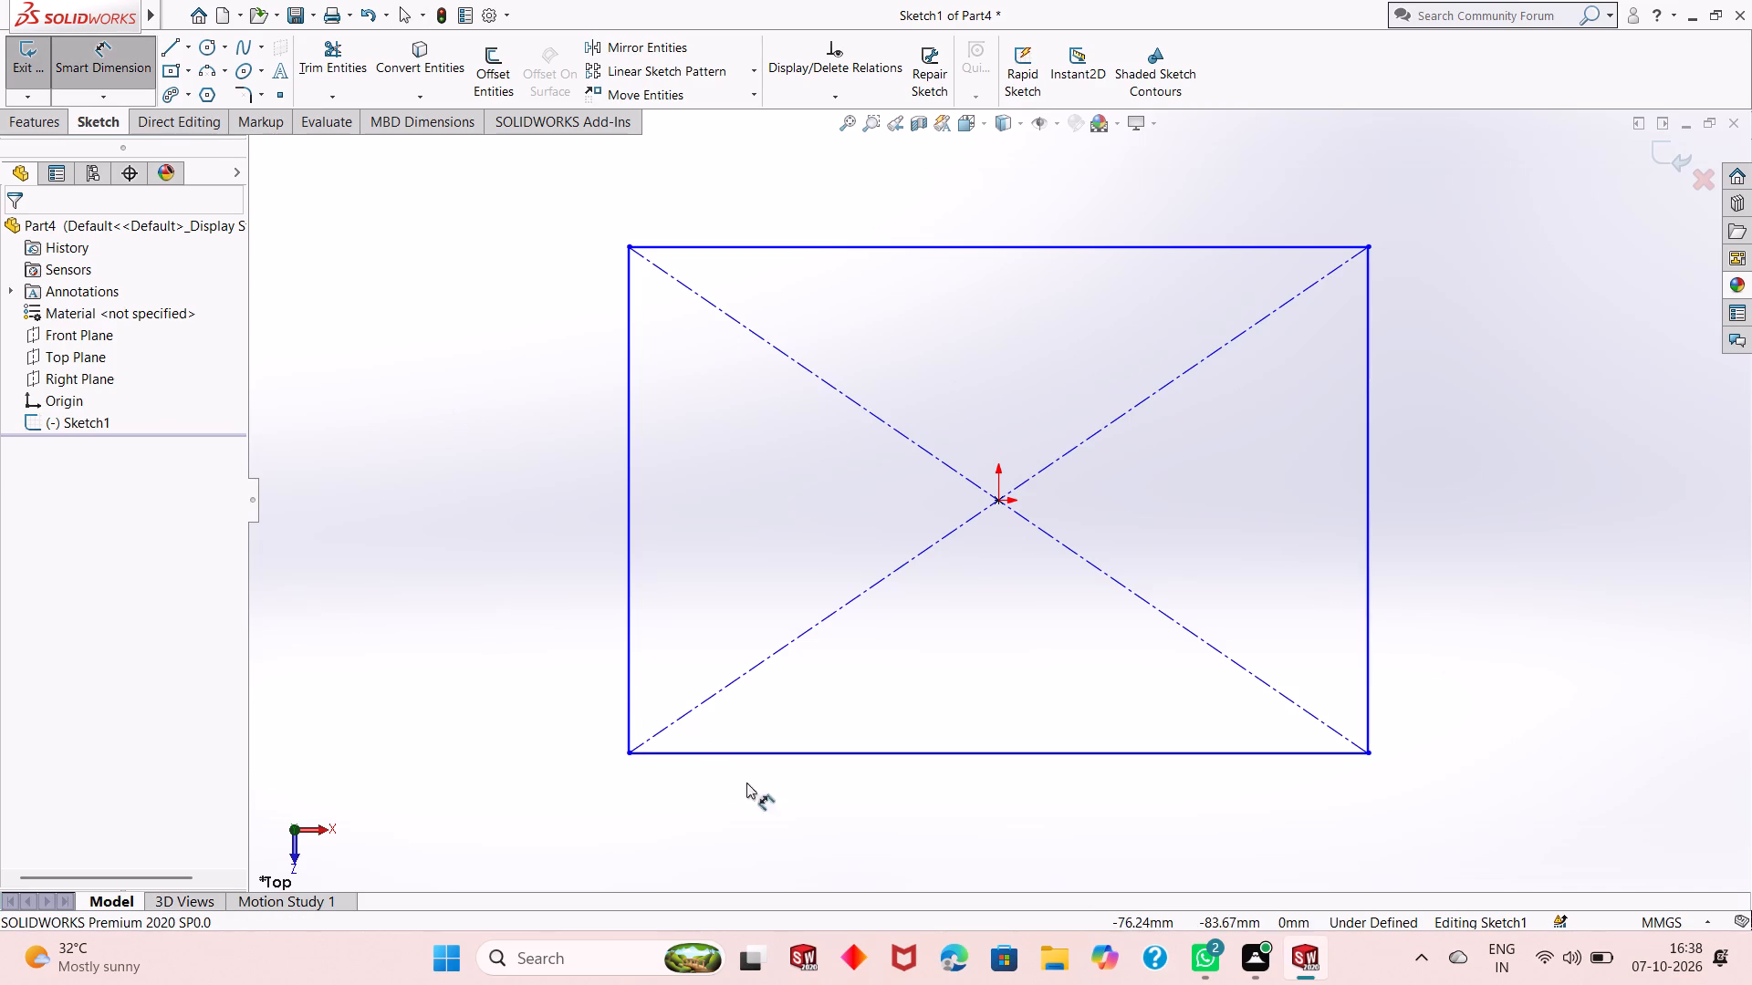
left_click(787, 759)
left_click(816, 828)
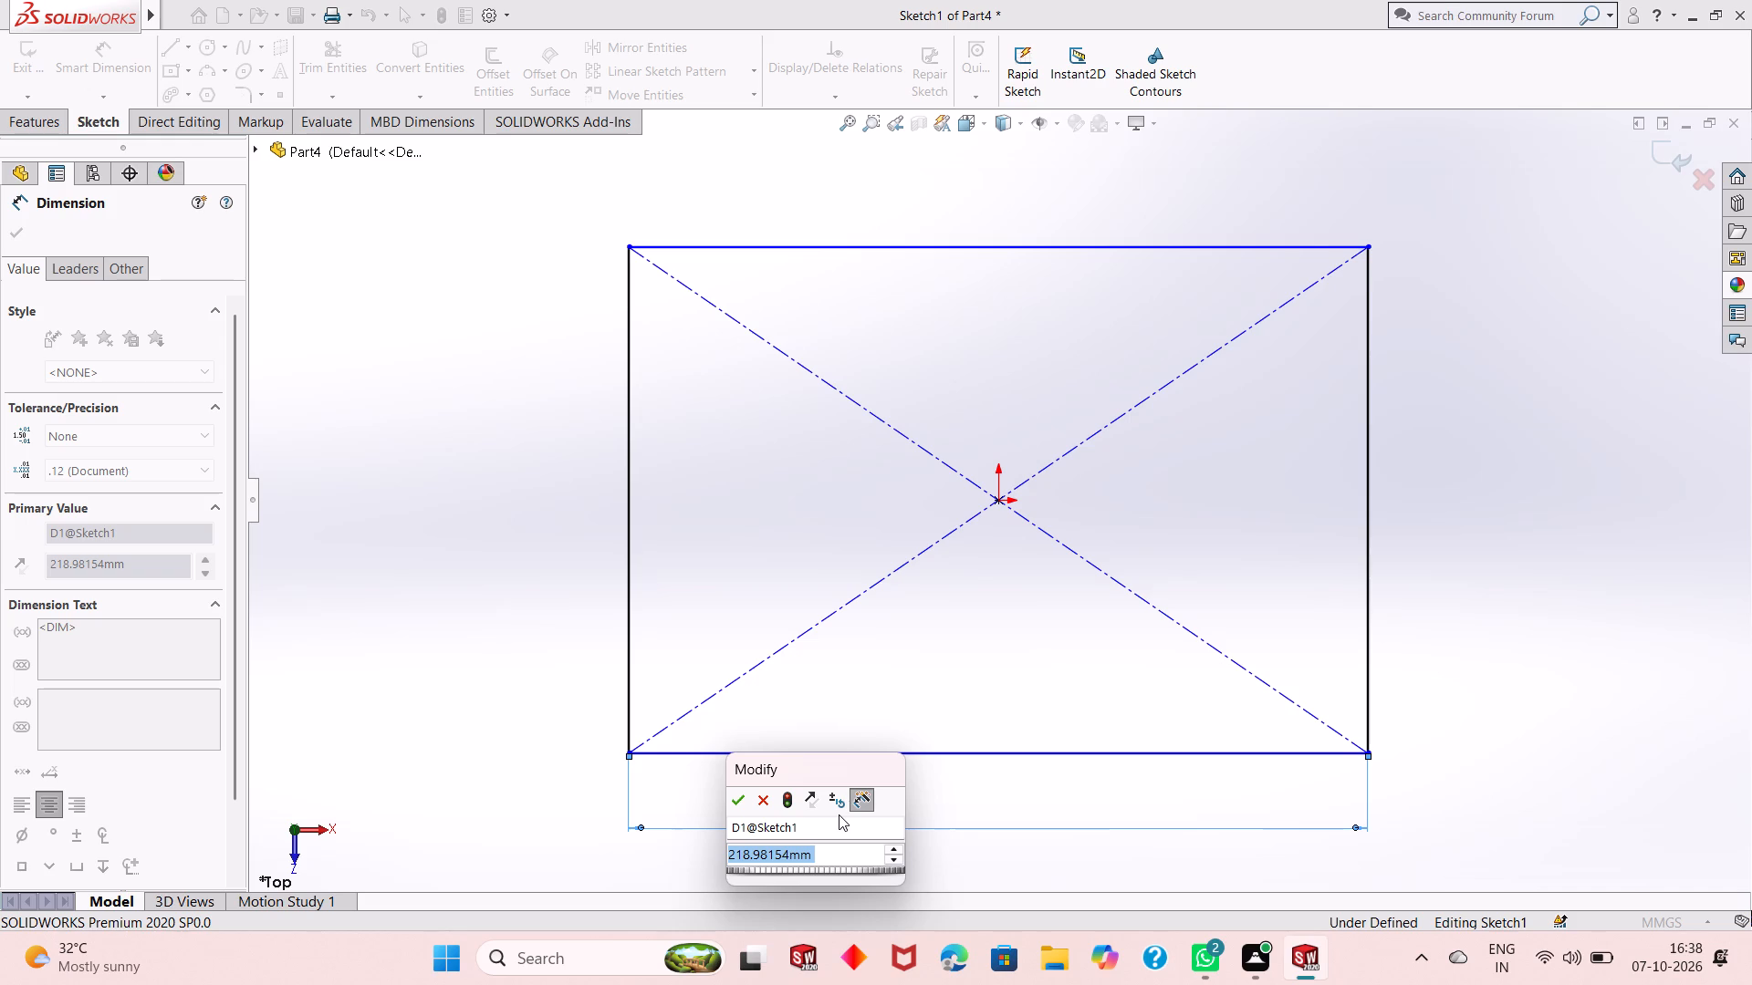
type("154")
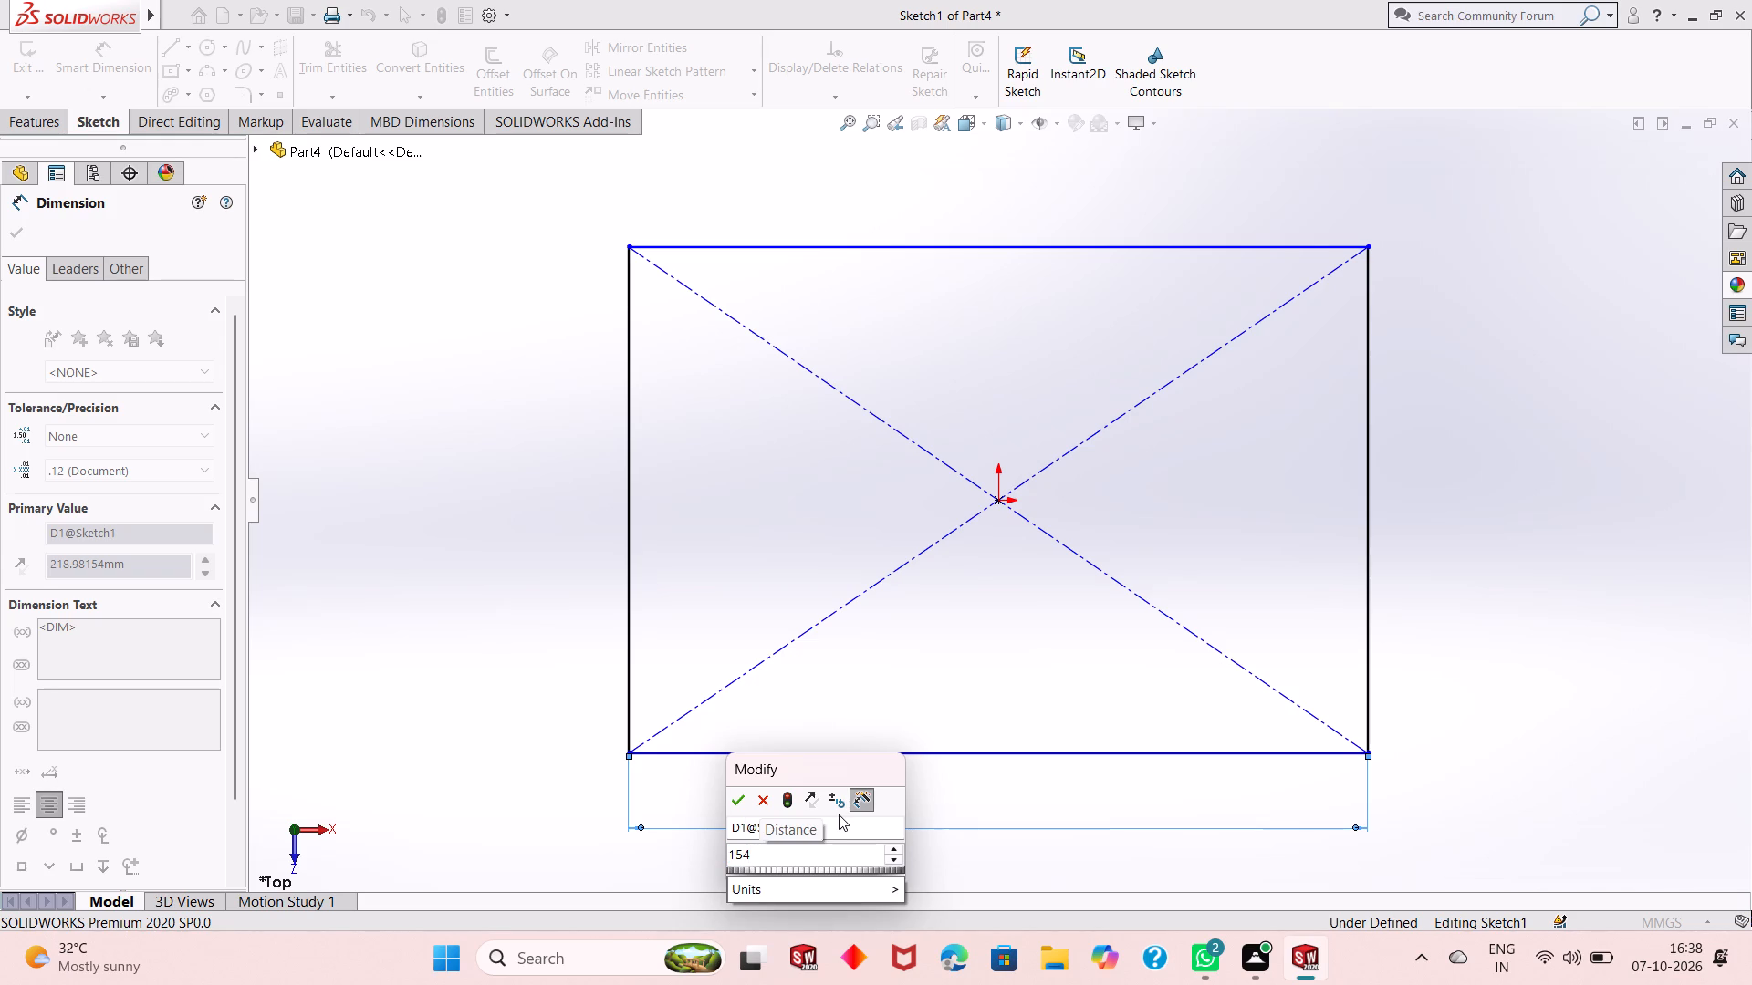
key("Return")
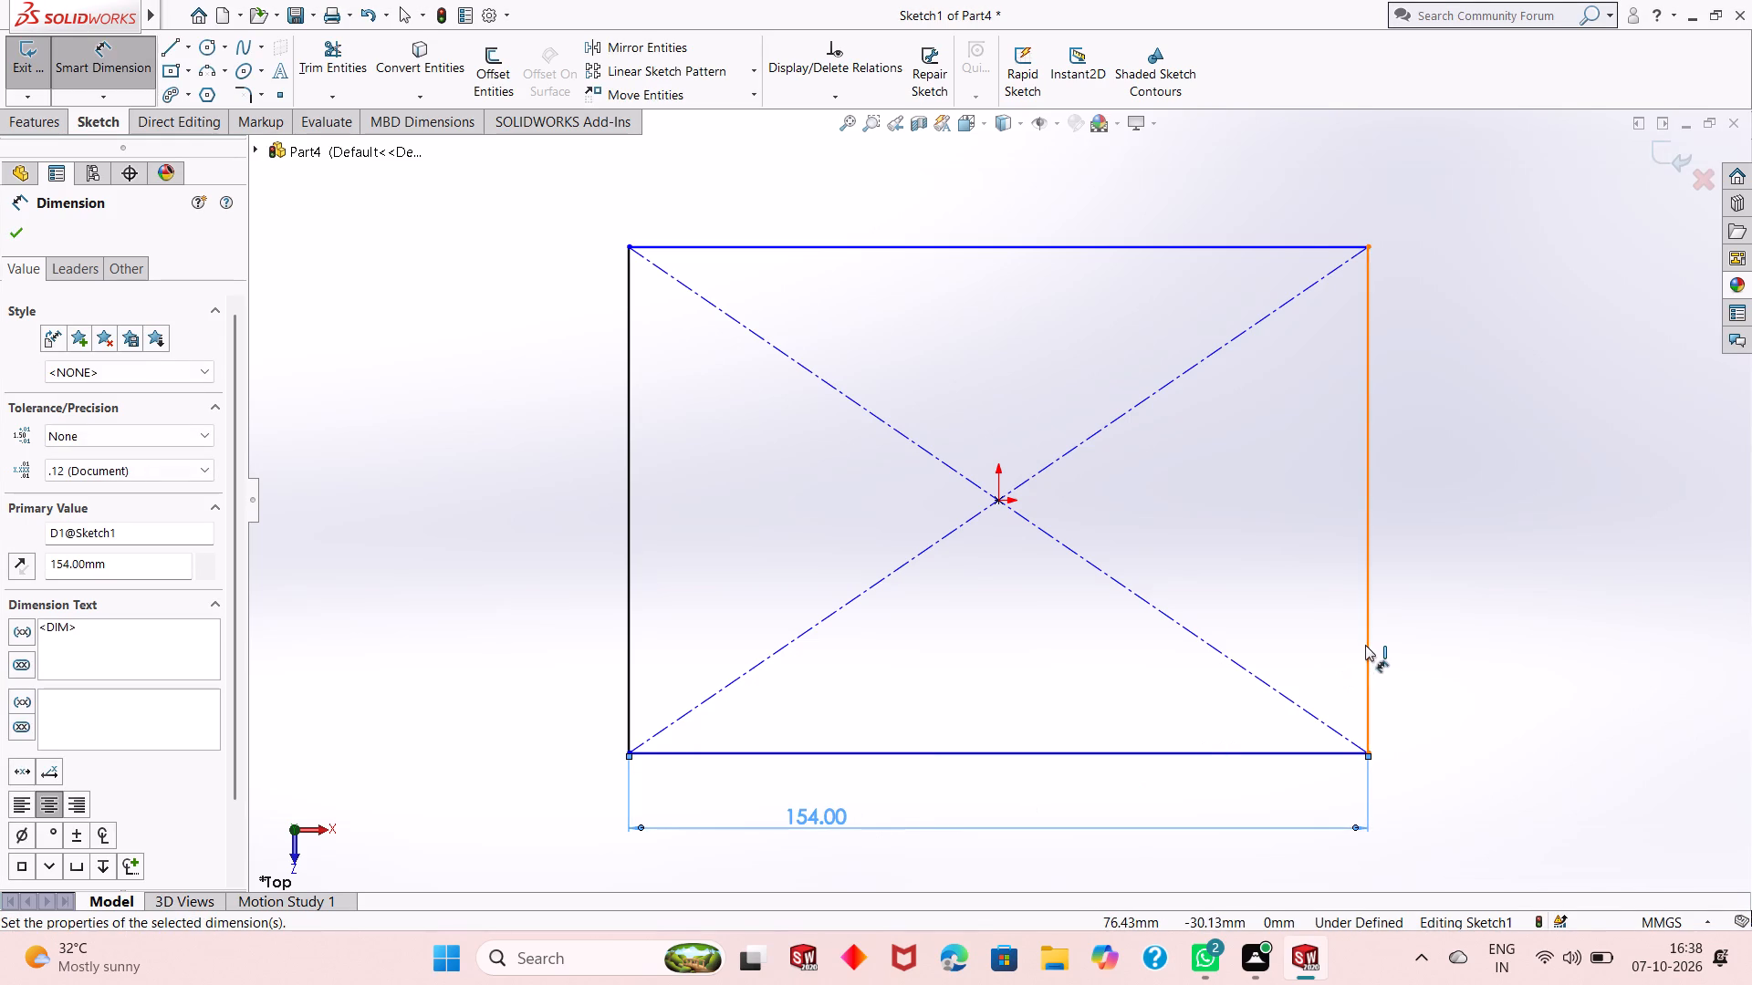
left_click(1365, 645)
left_click(1415, 624)
type("154")
key("Return")
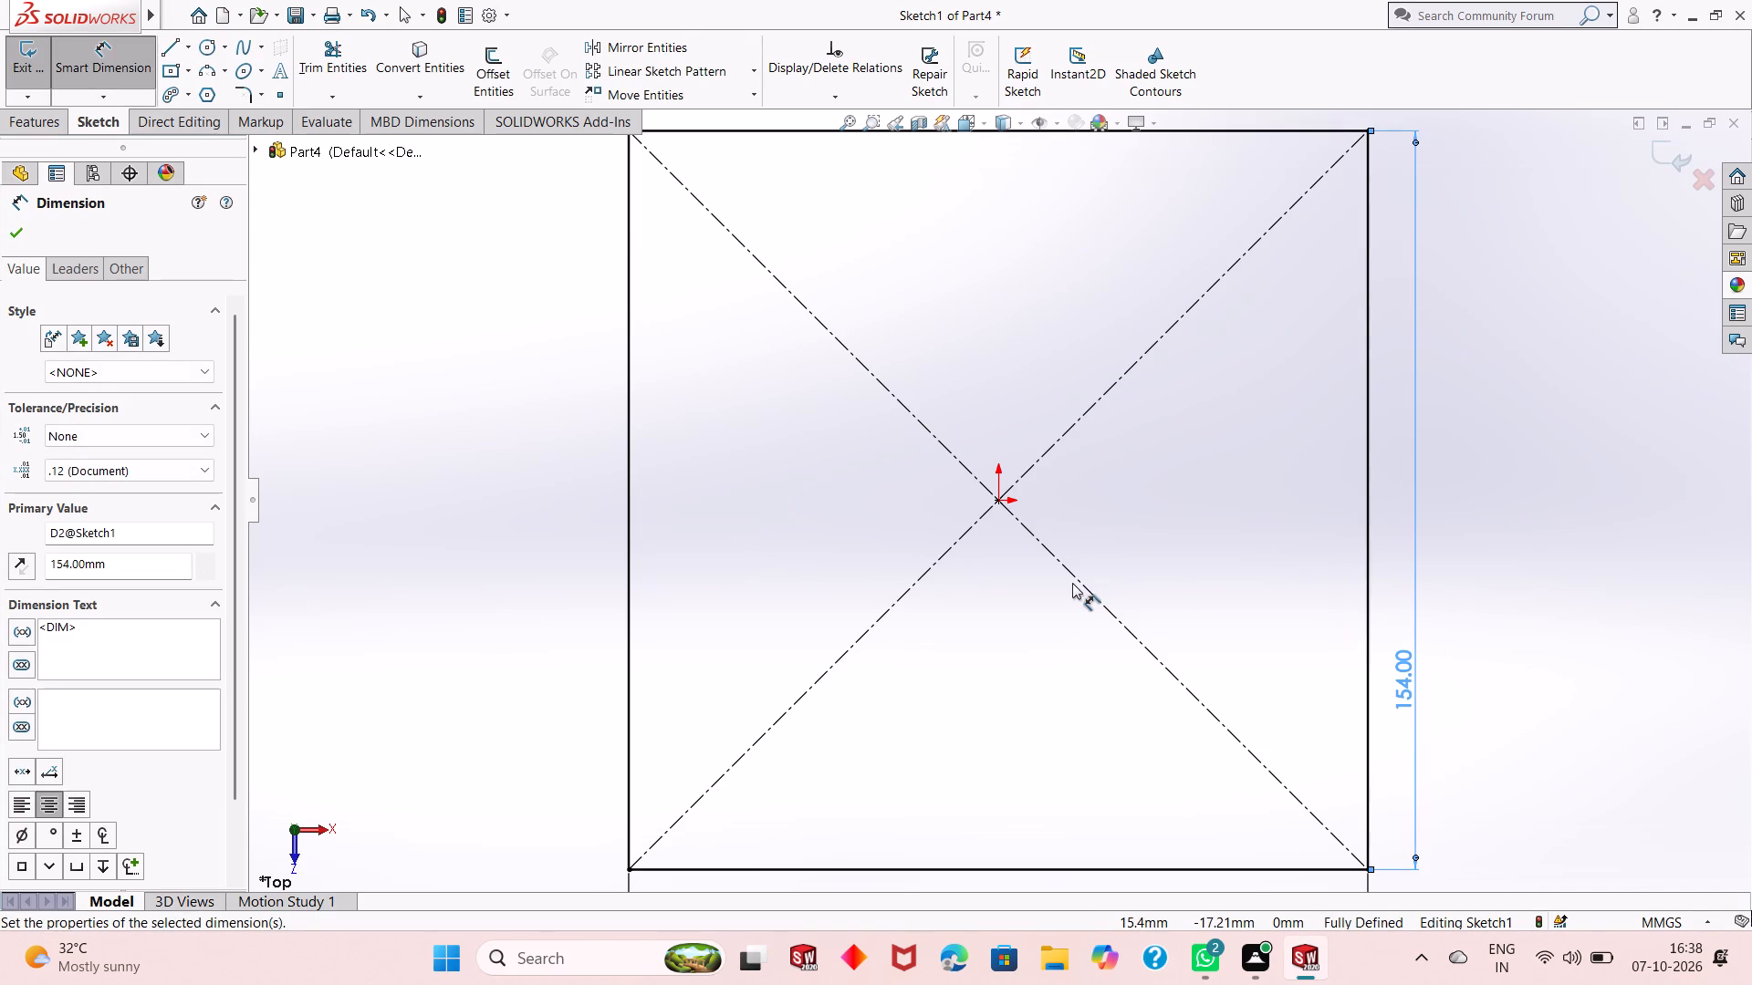
scroll(1089, 568, "up", 2)
right_click(1338, 532)
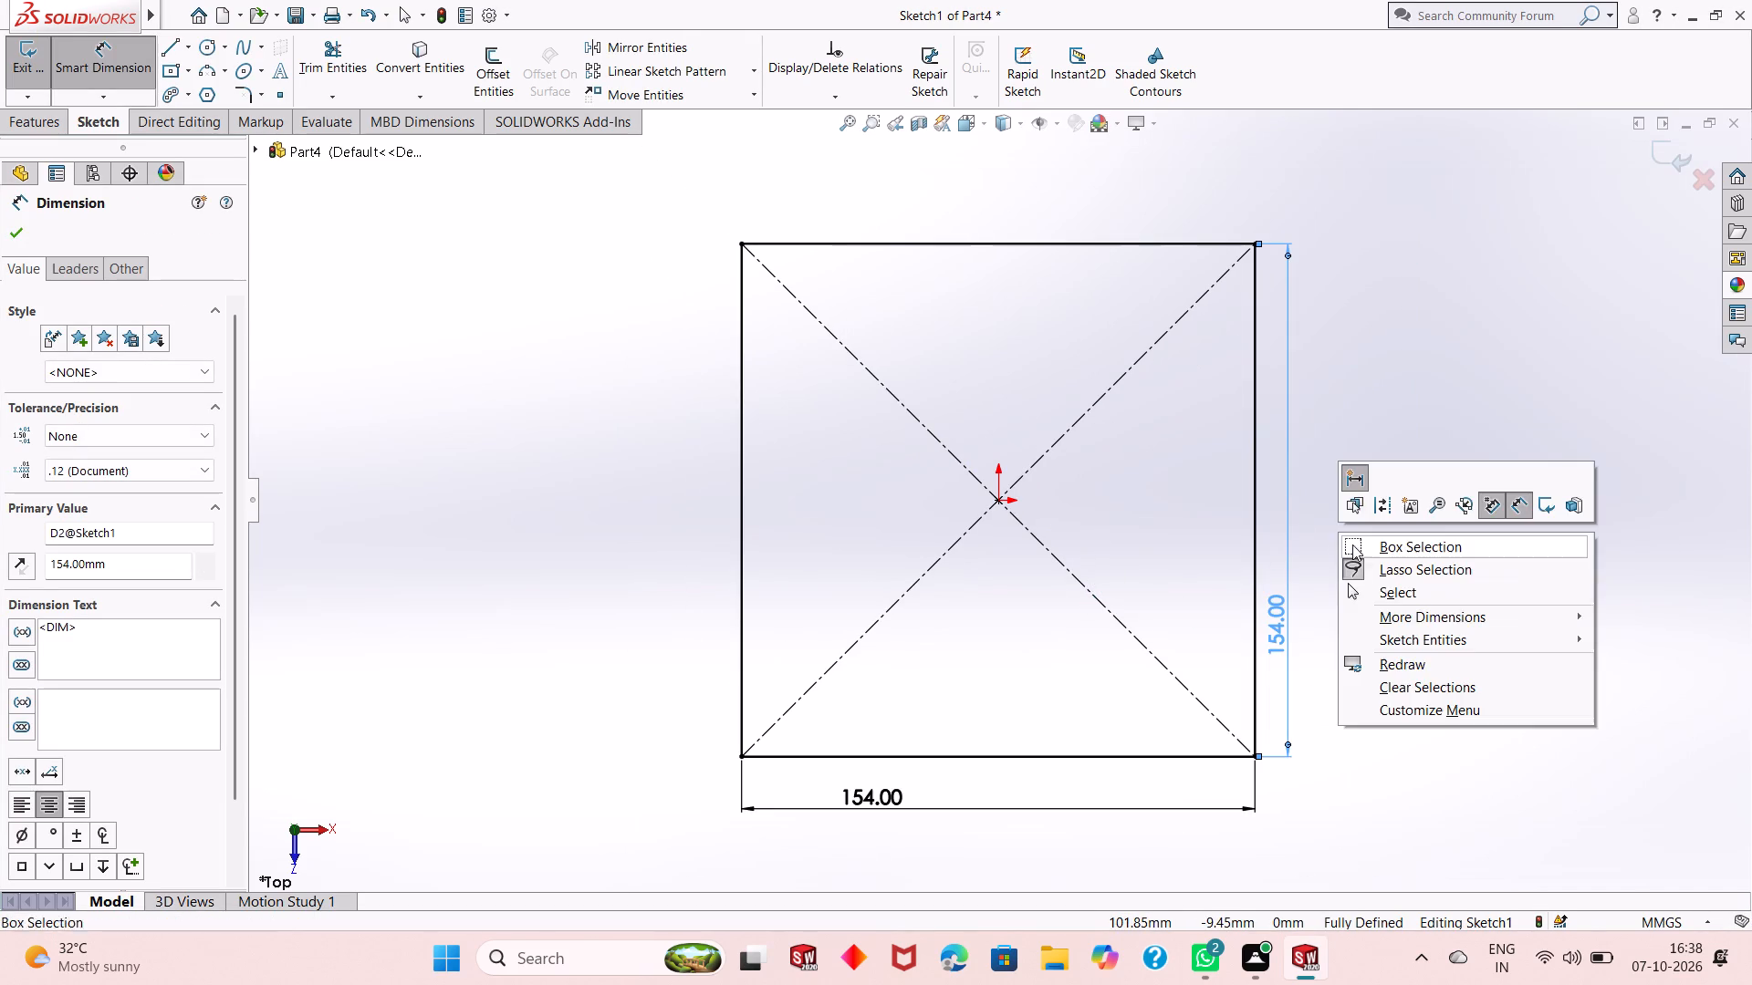
left_click(1380, 590)
scroll(1090, 632, "up", 1)
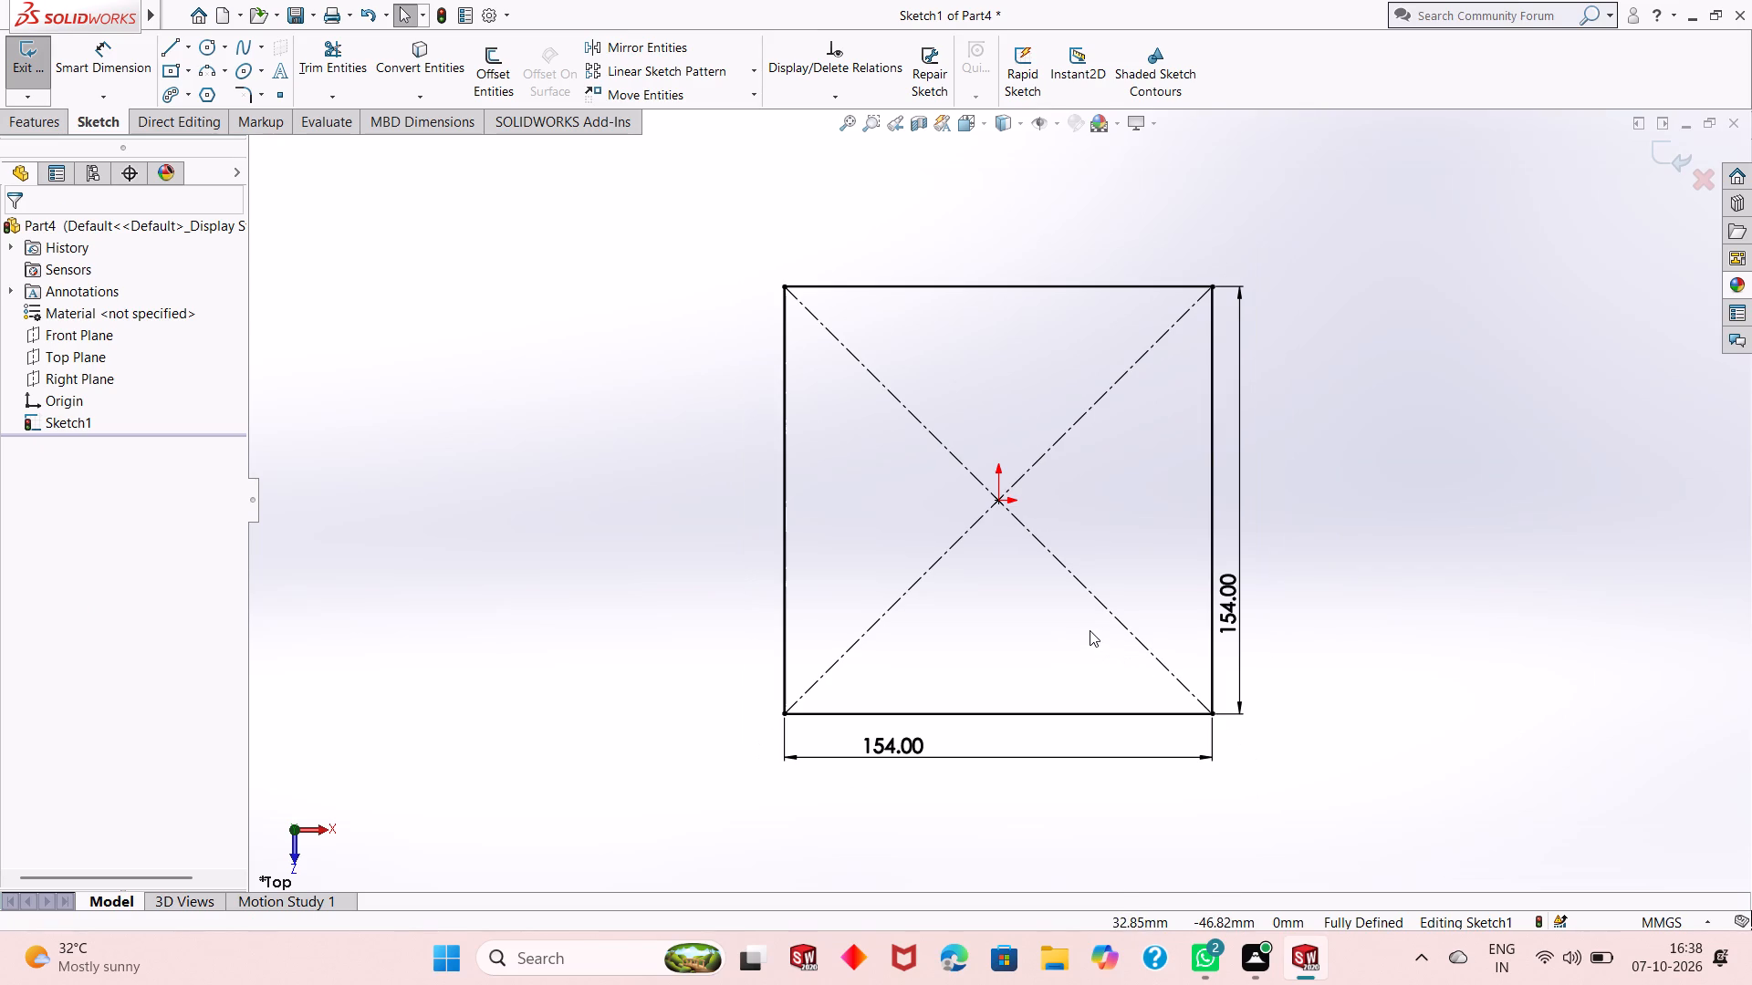
Round all four corners of the square with 26 mm sketch fillets.
left_click(36, 122)
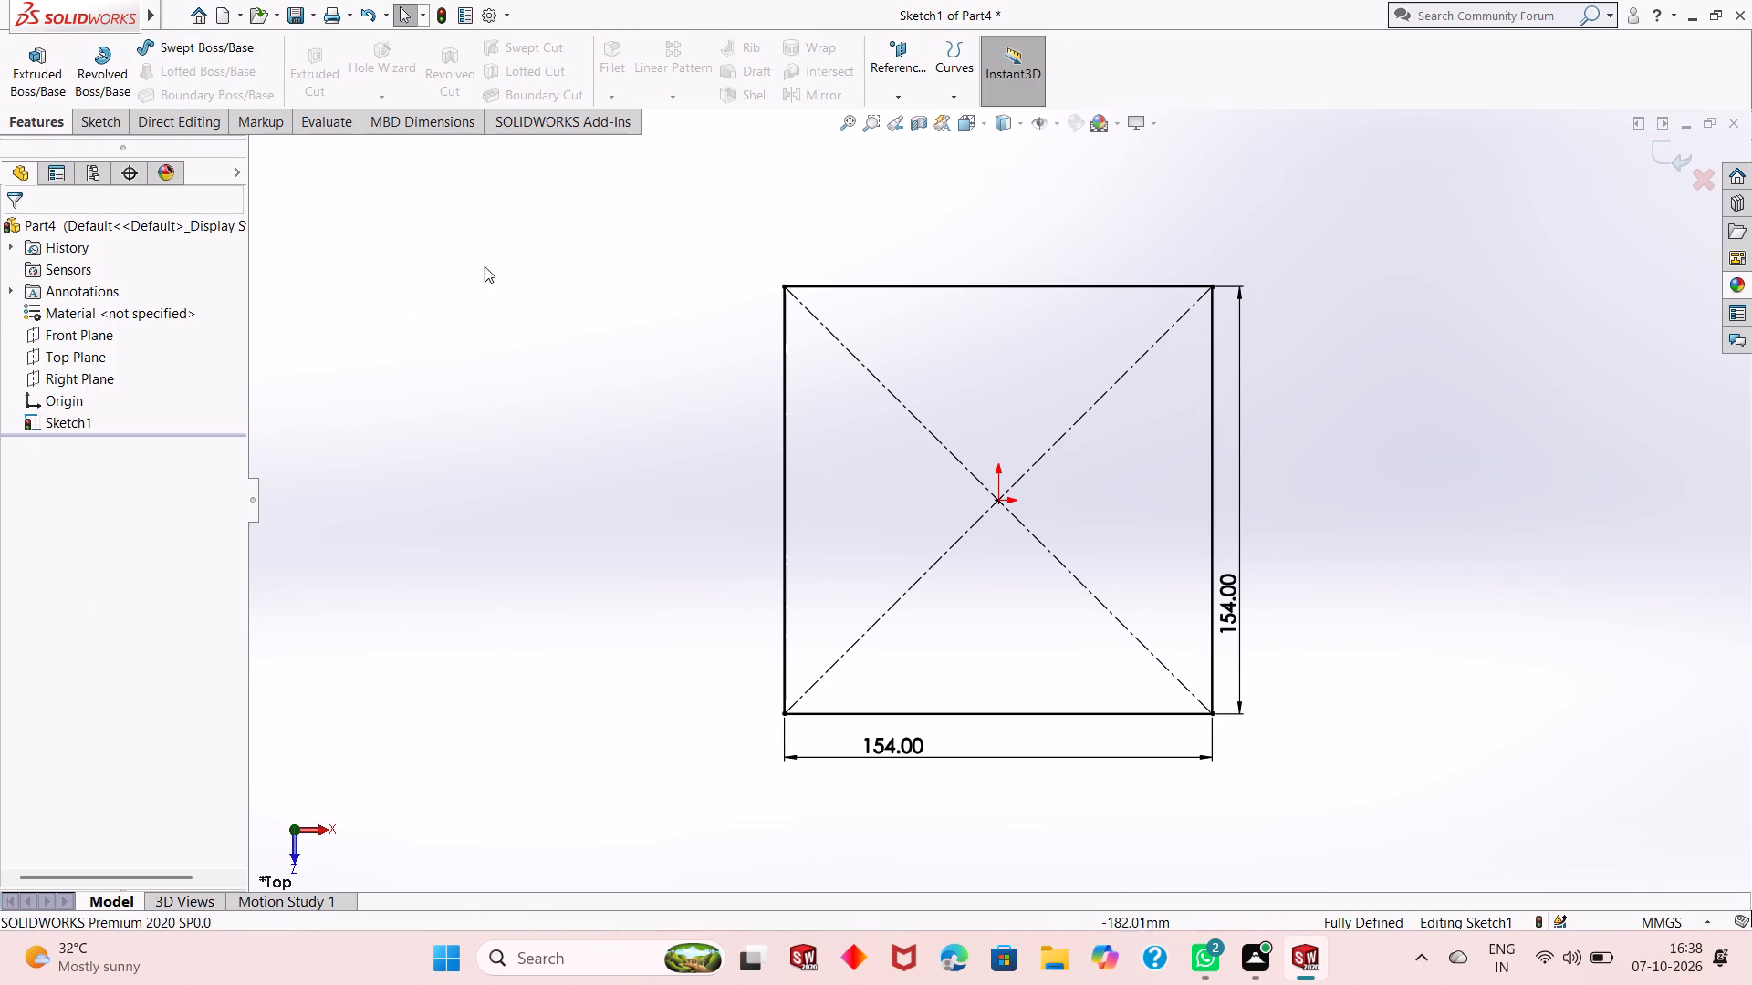
left_click(115, 123)
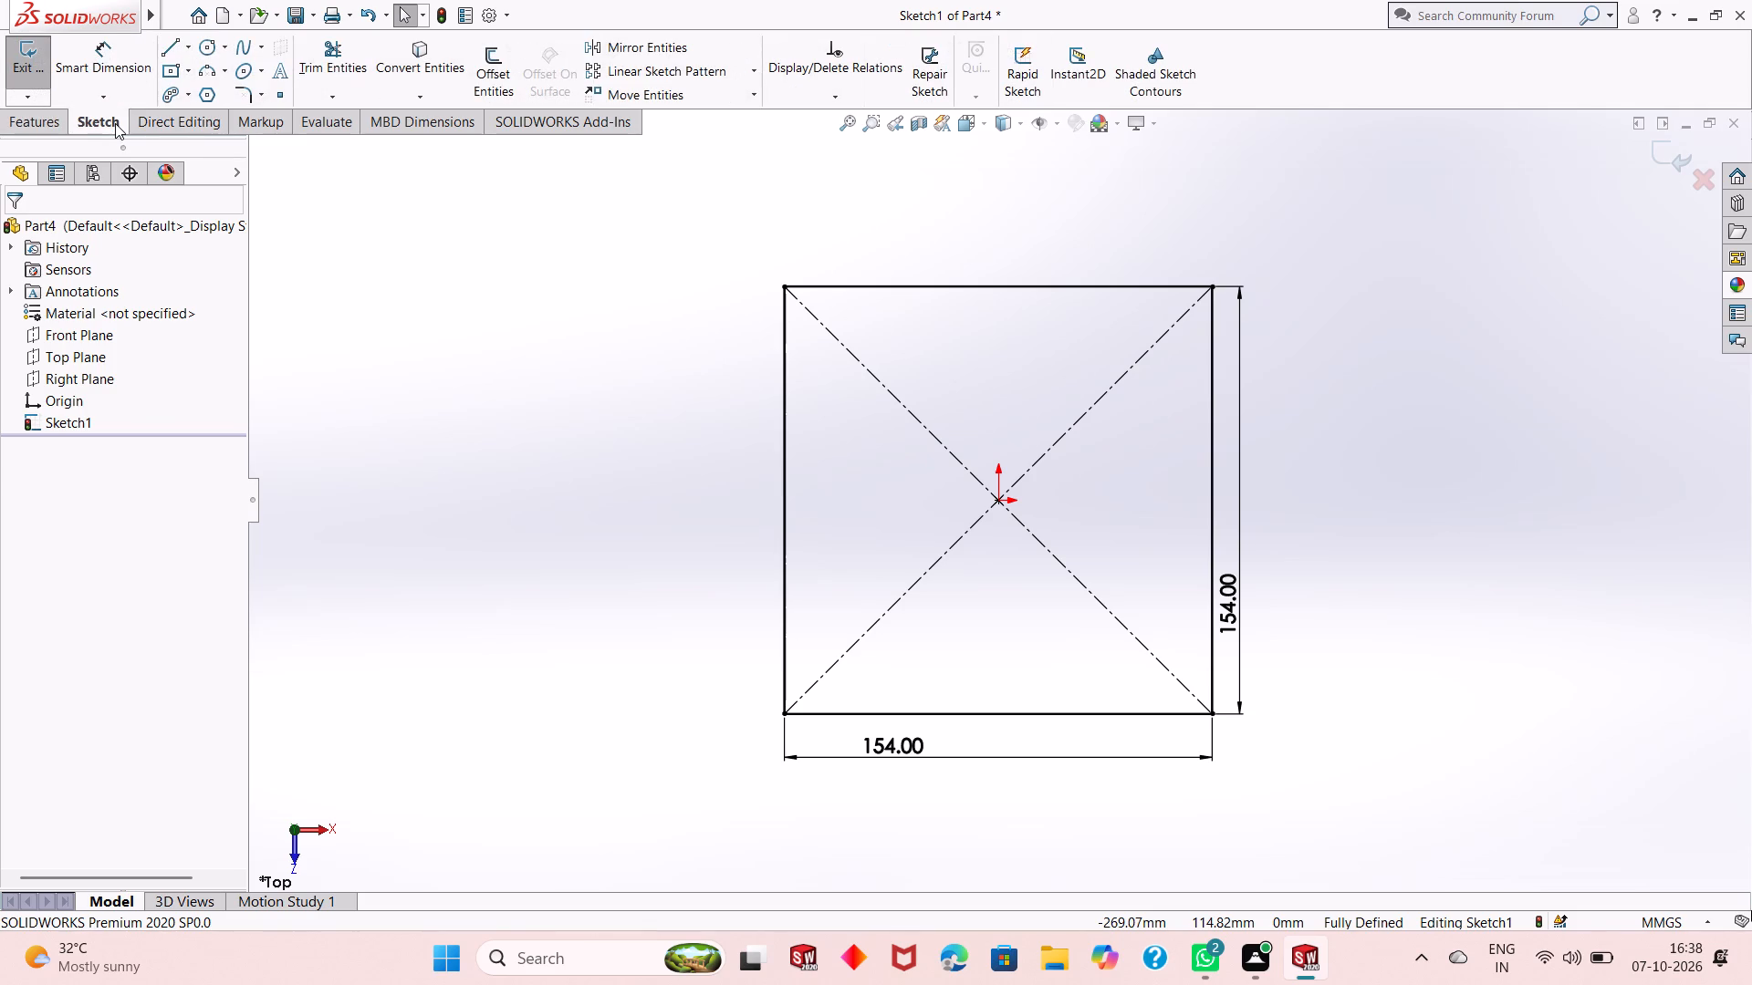
left_click(242, 98)
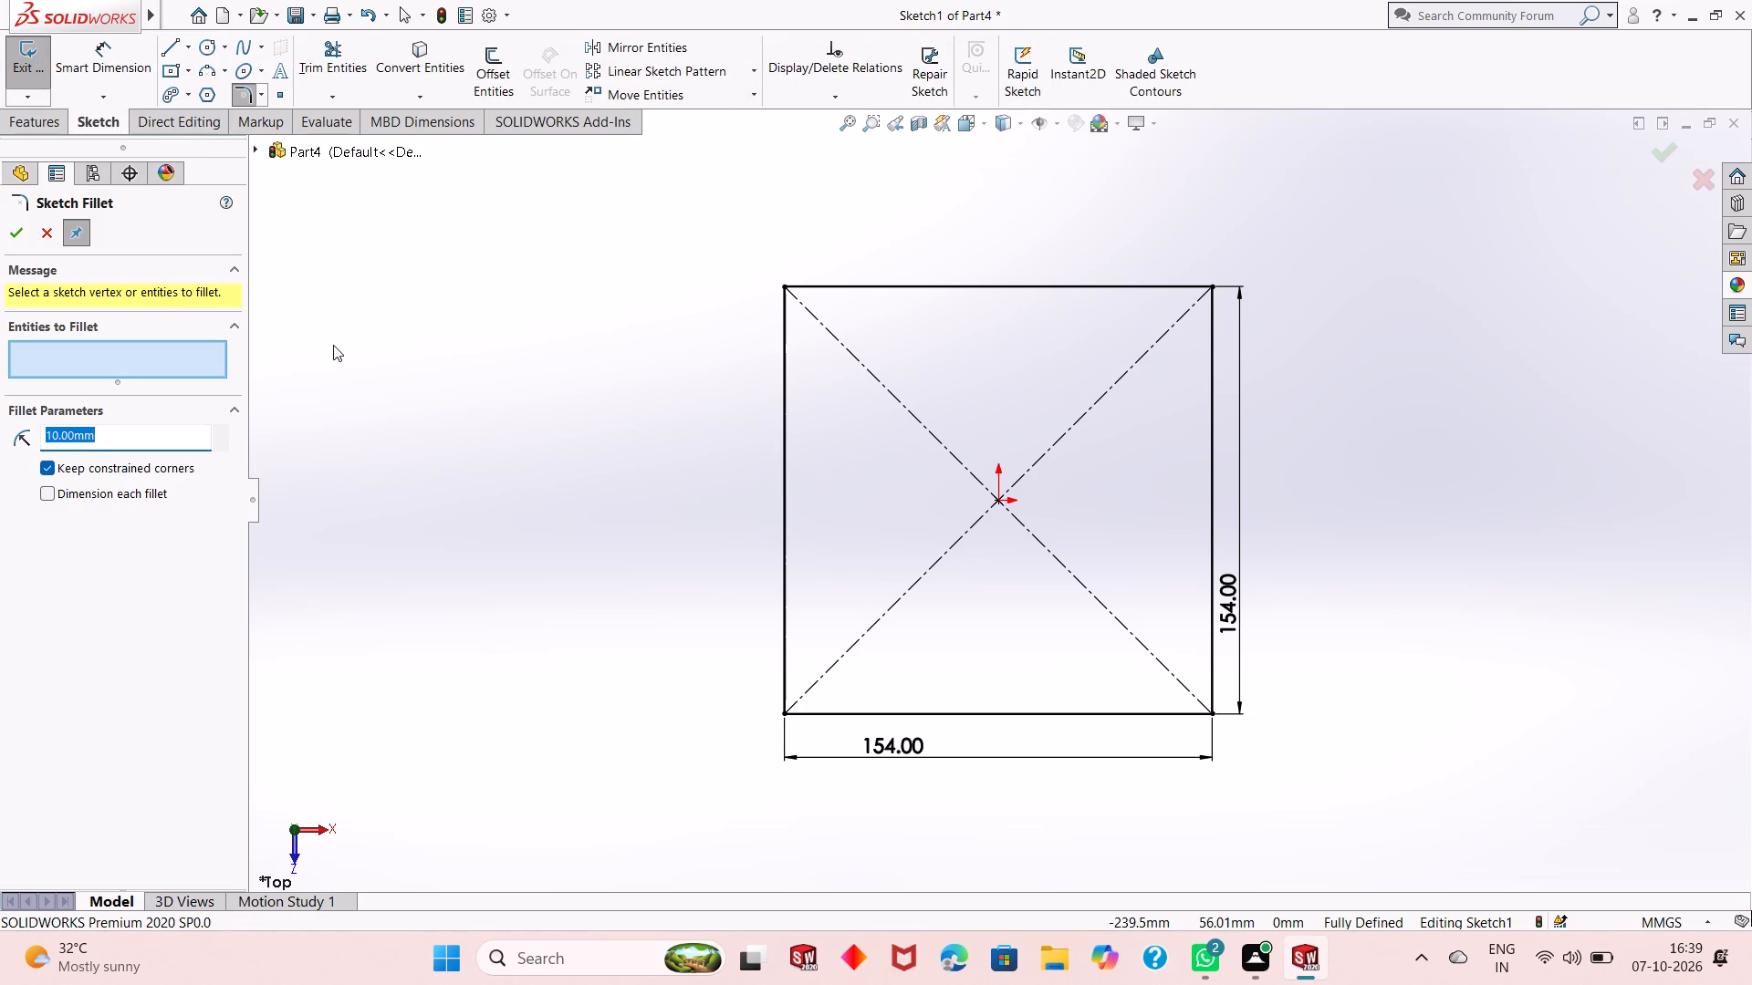
type("26")
key("Return")
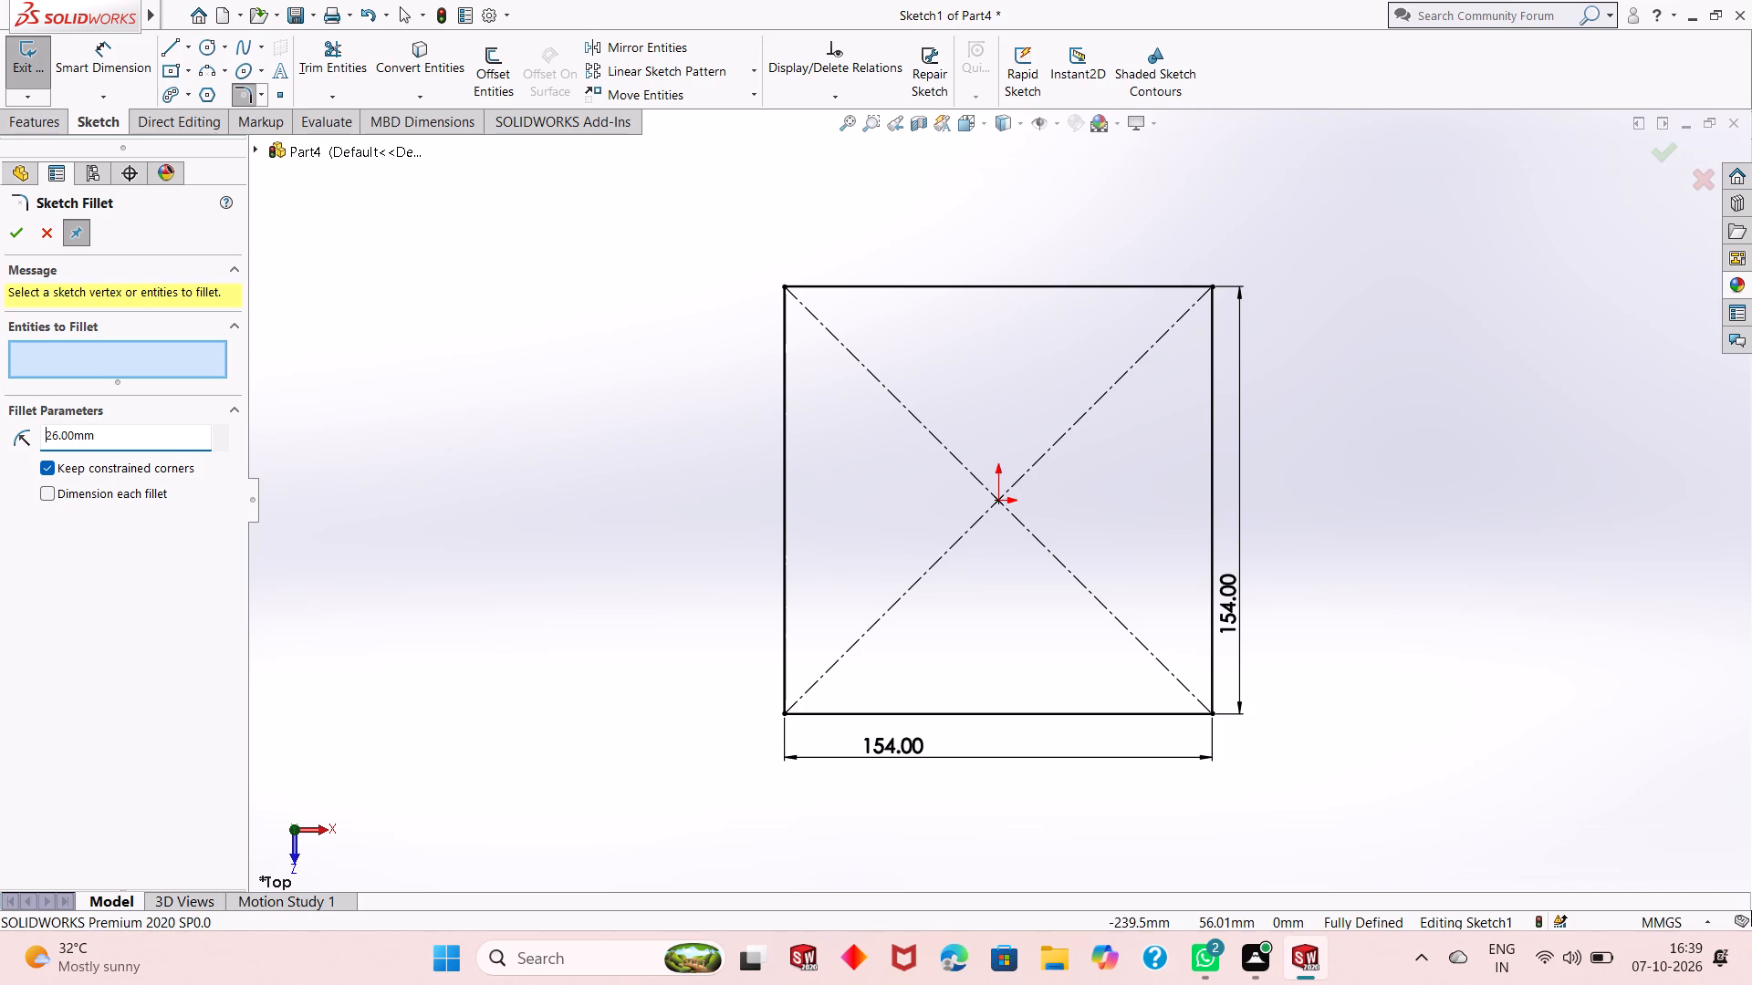
left_click(785, 287)
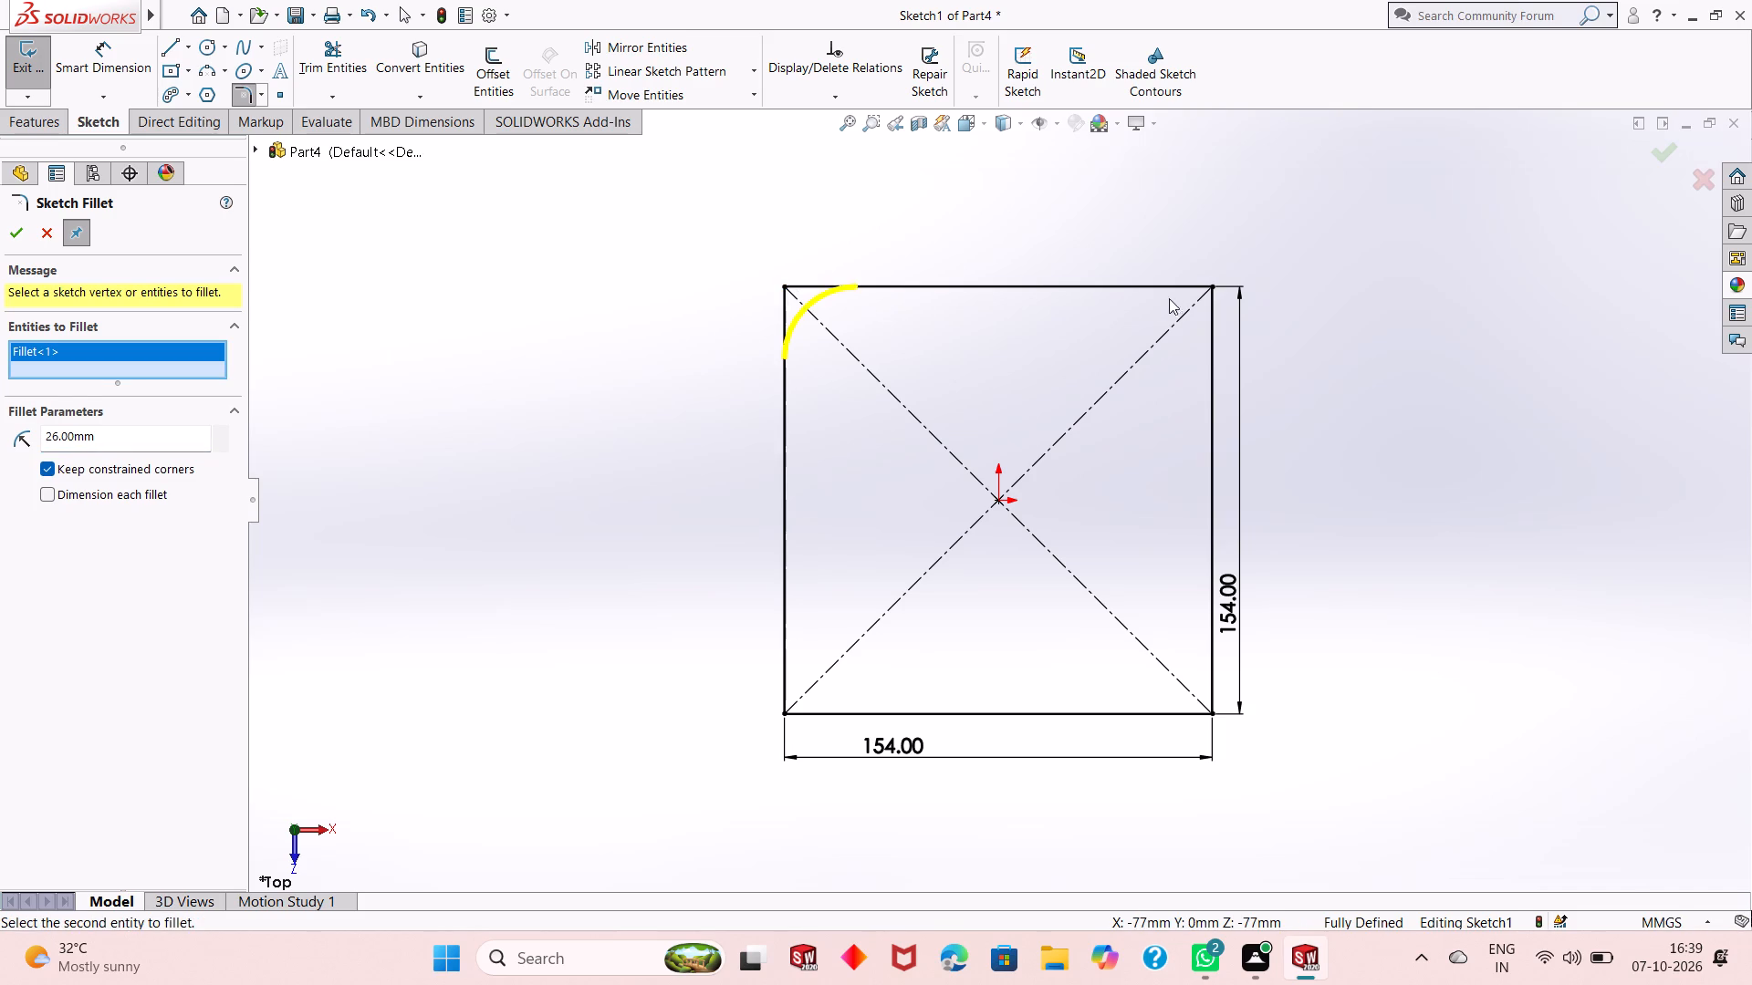
left_click(1210, 285)
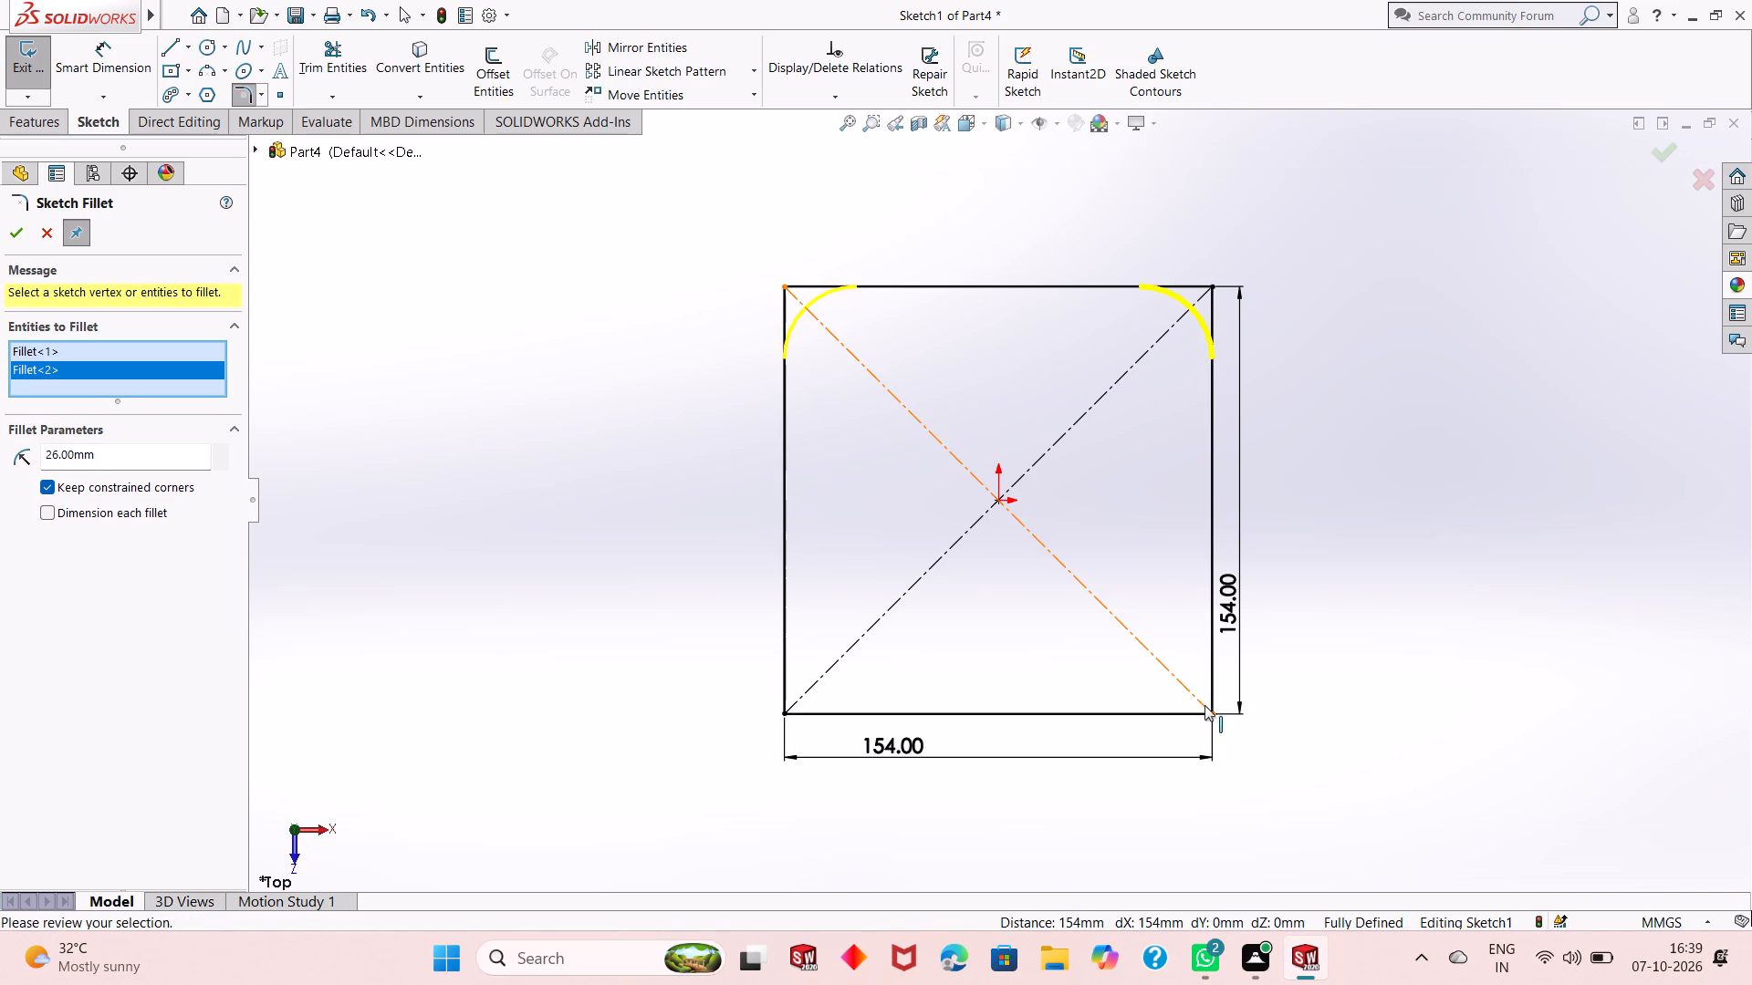
left_click(1215, 710)
left_click(787, 716)
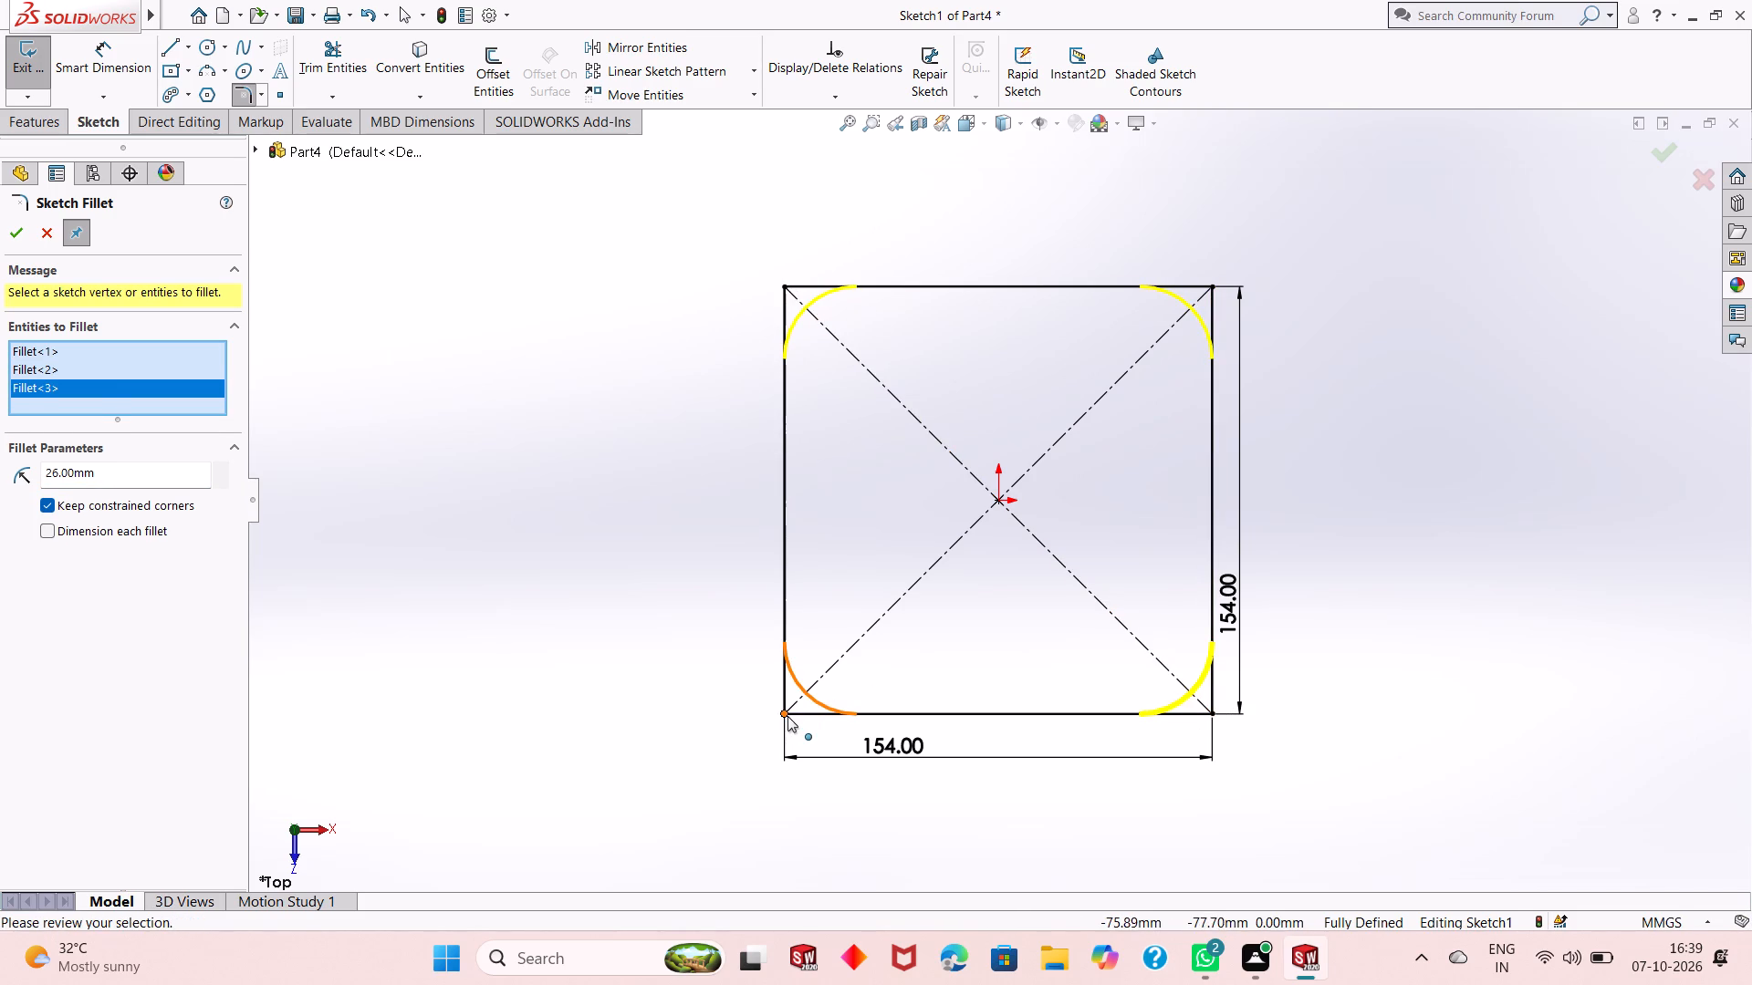
left_click(8, 237)
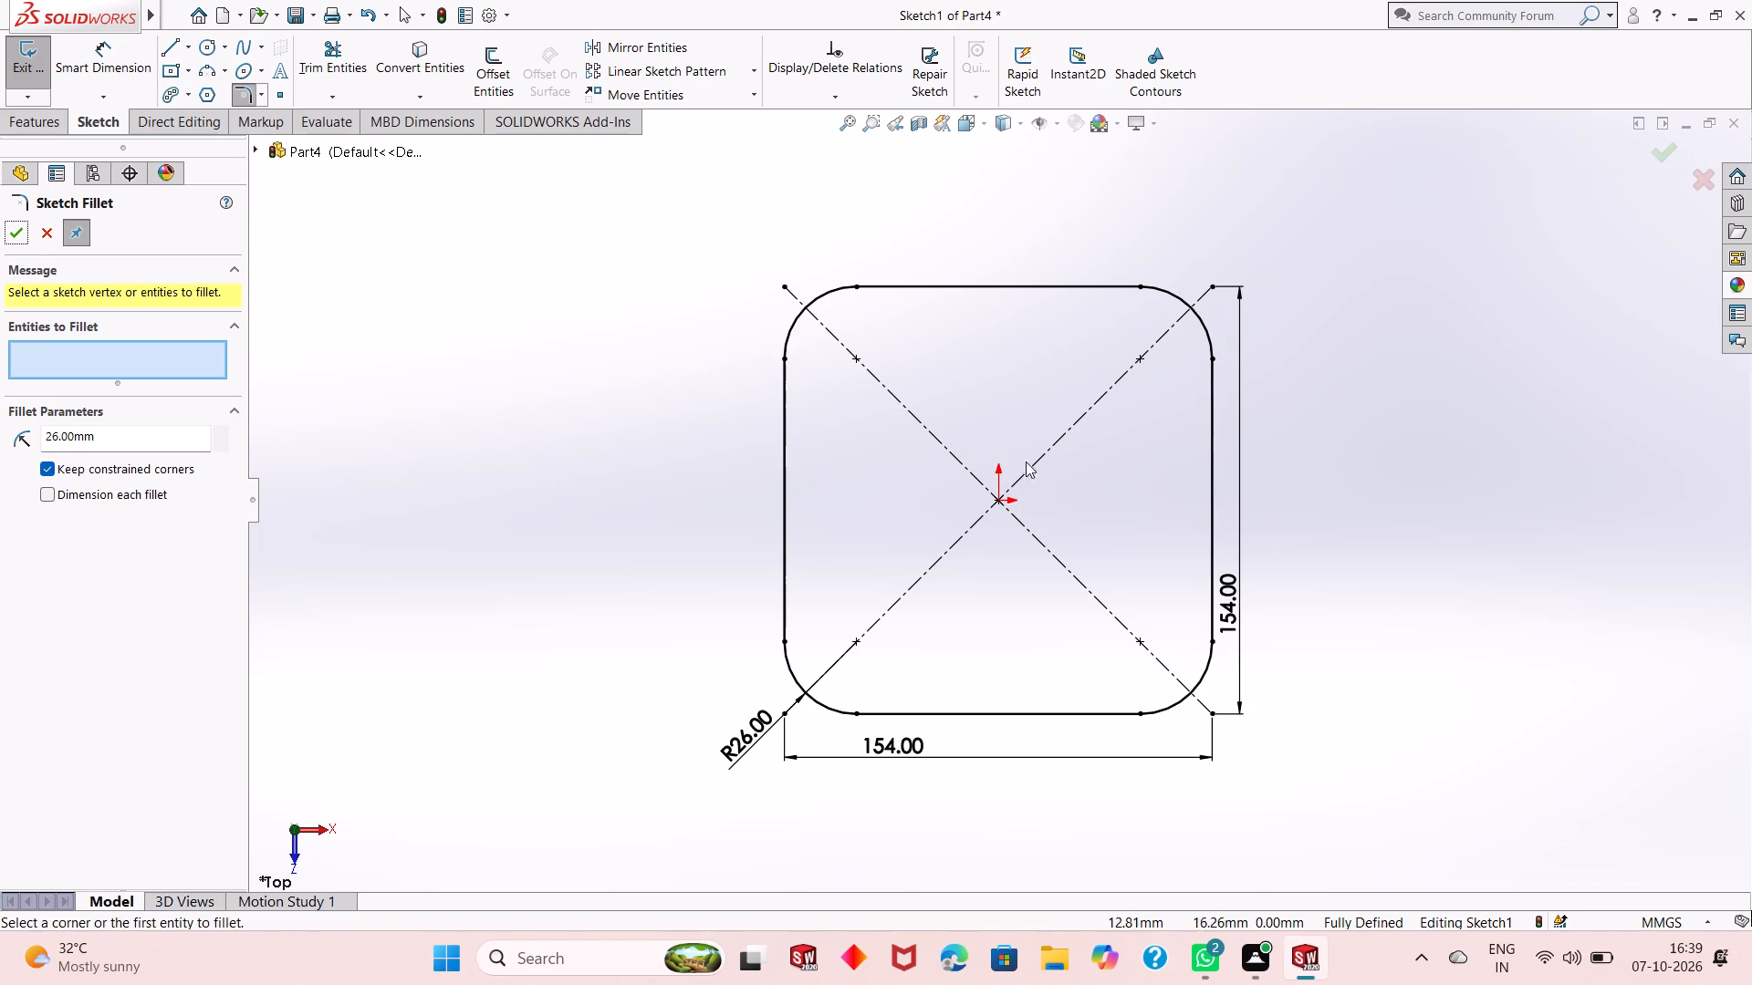
scroll(959, 503, "up", 1)
scroll(1208, 503, "down", 1)
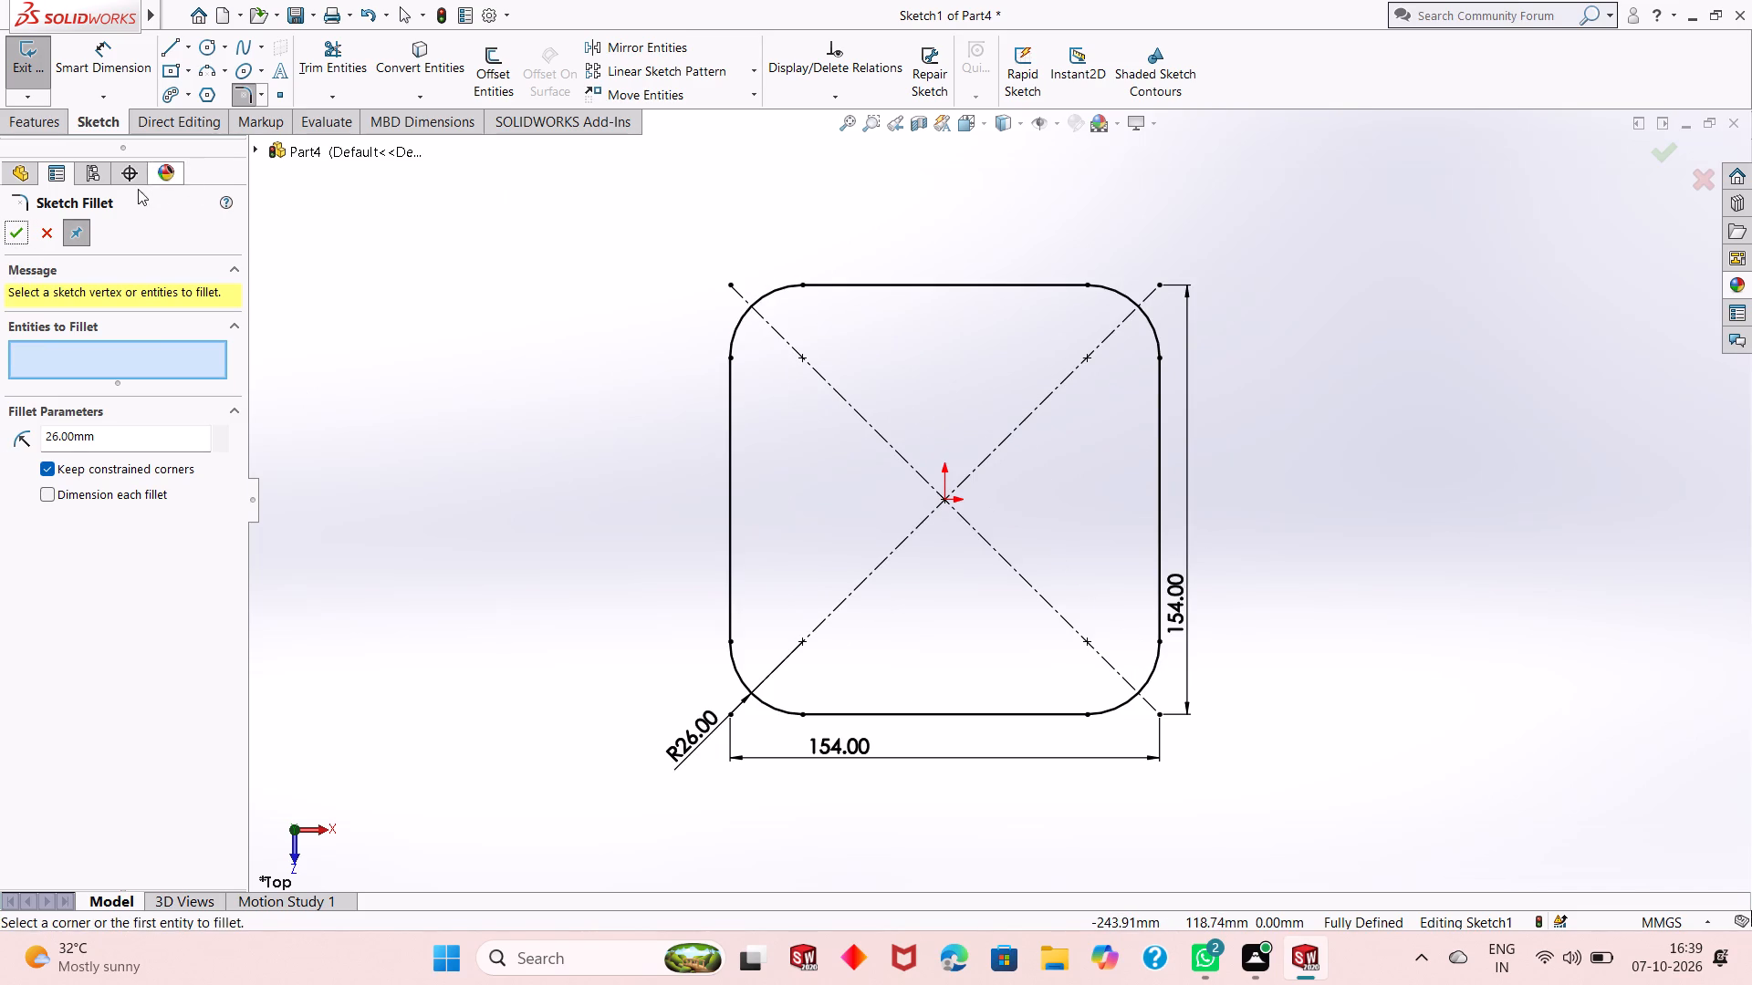
left_click(20, 231)
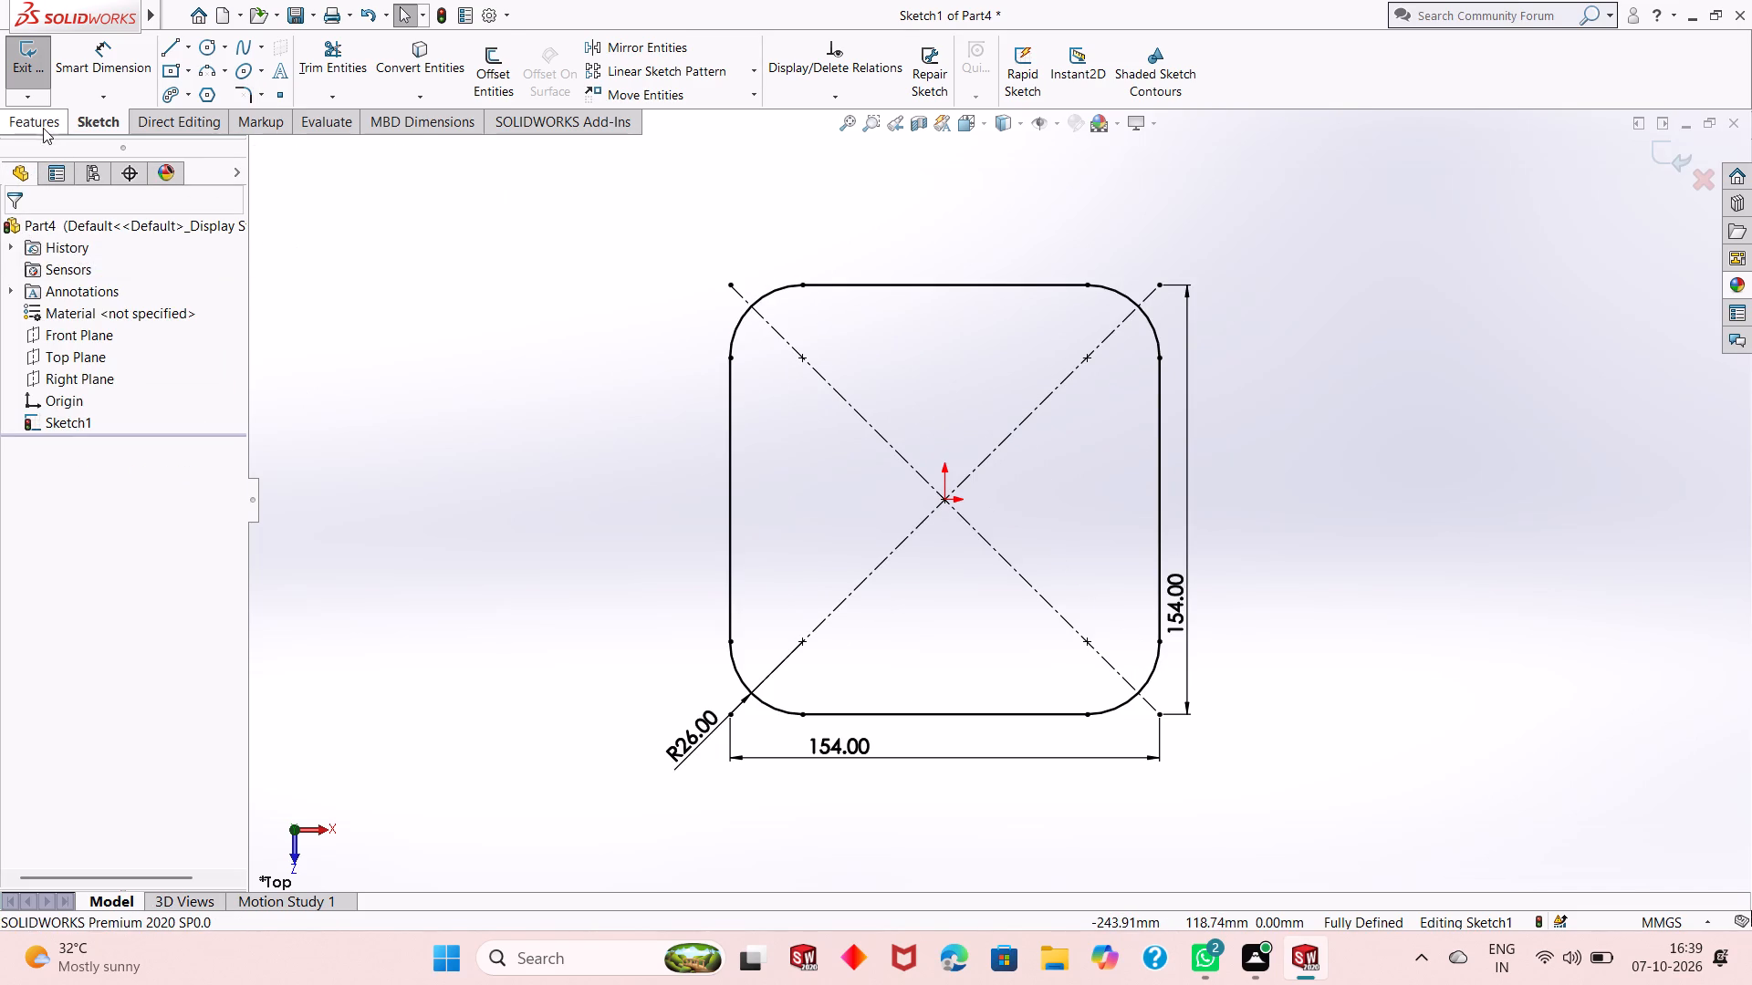
Extrude the rounded square profile as a blind boss 25 mm deep.
left_click(44, 127)
left_click(45, 88)
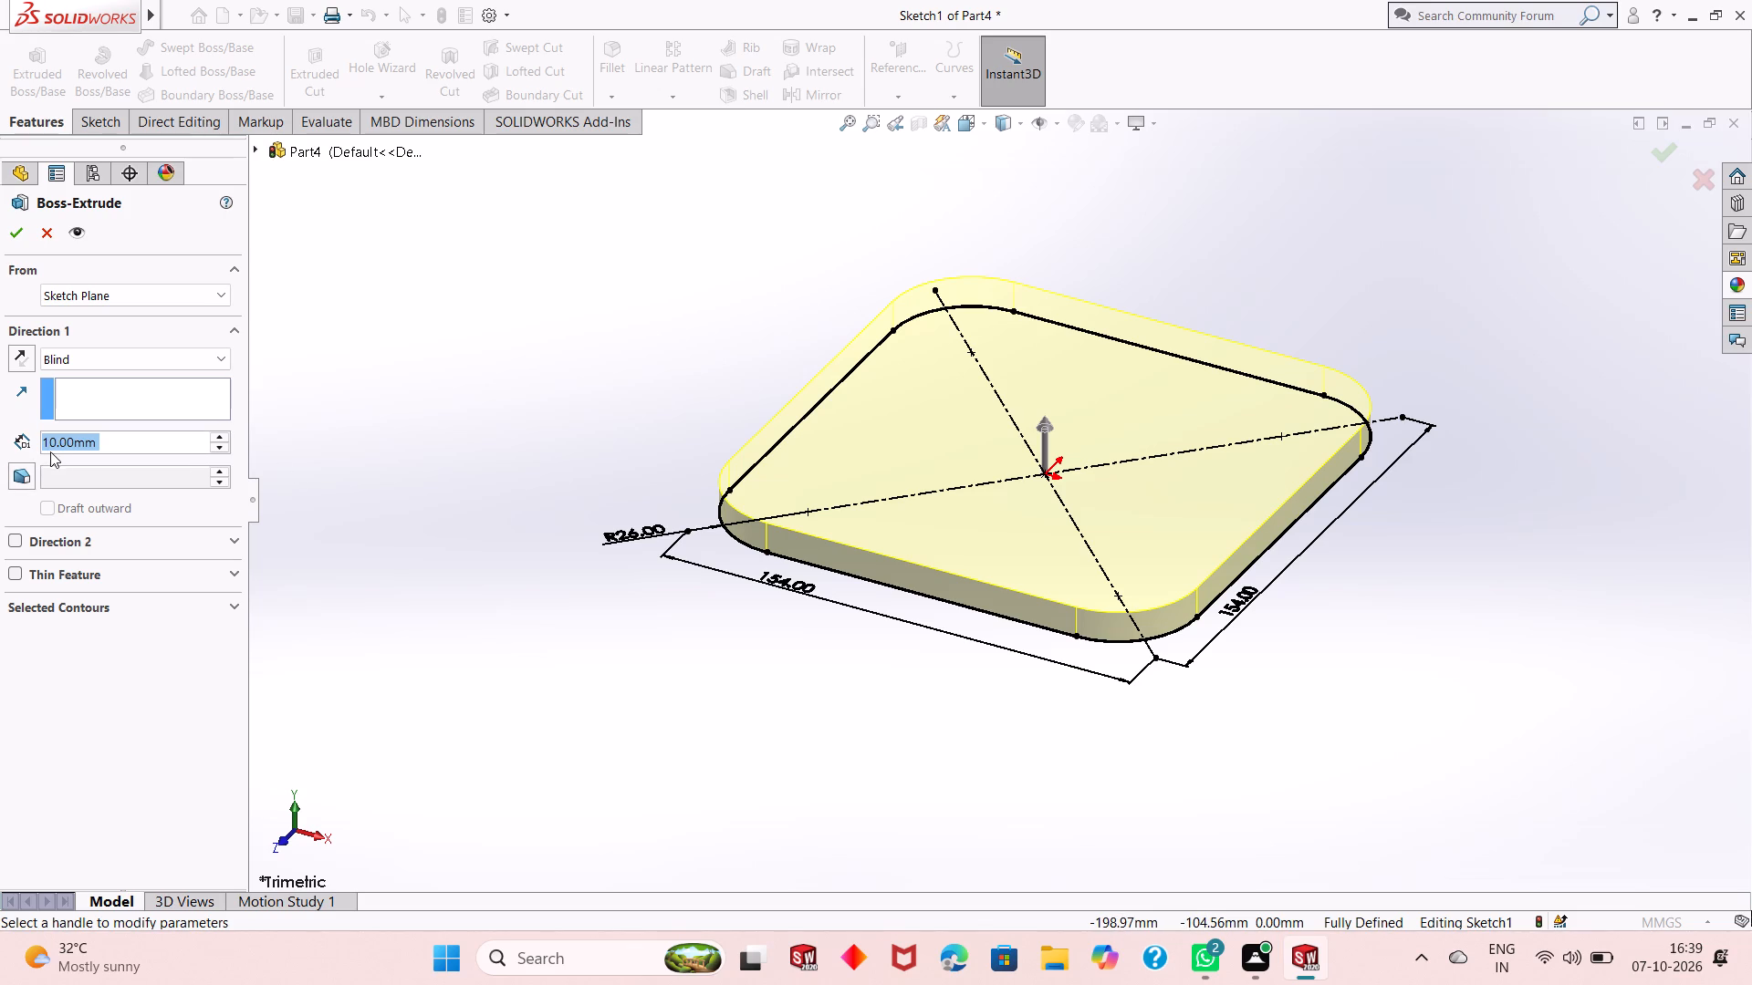
type("25")
key("Return")
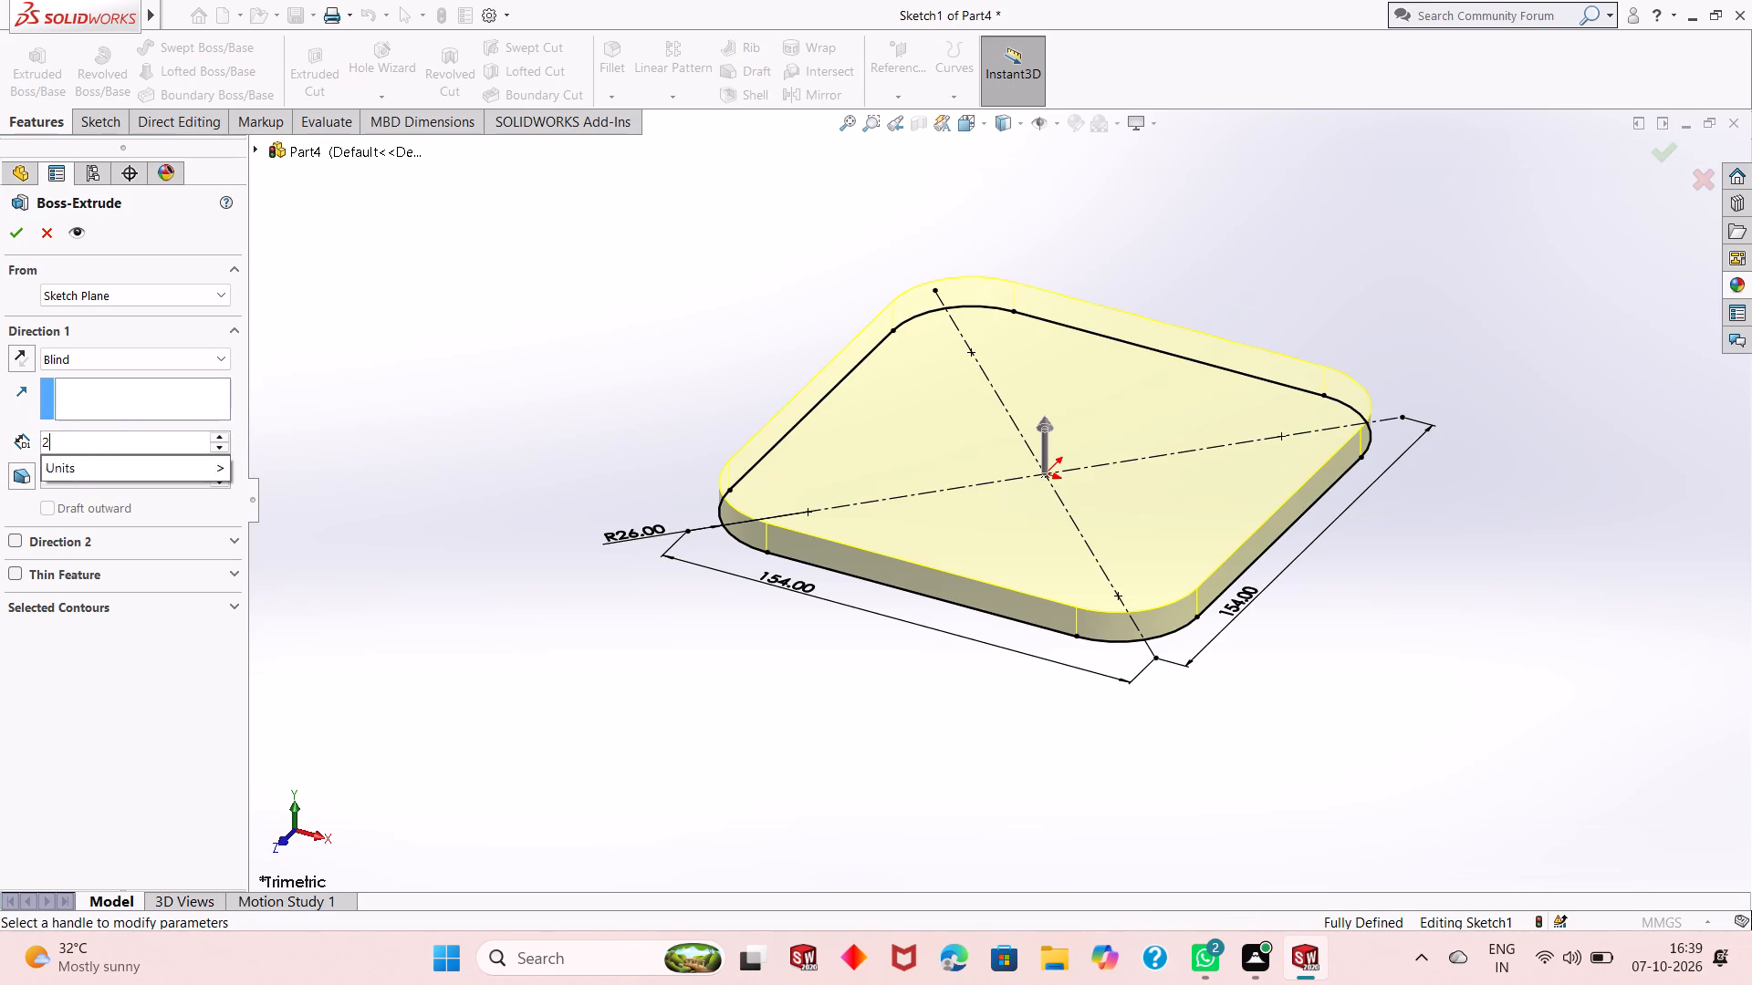
left_click(8, 244)
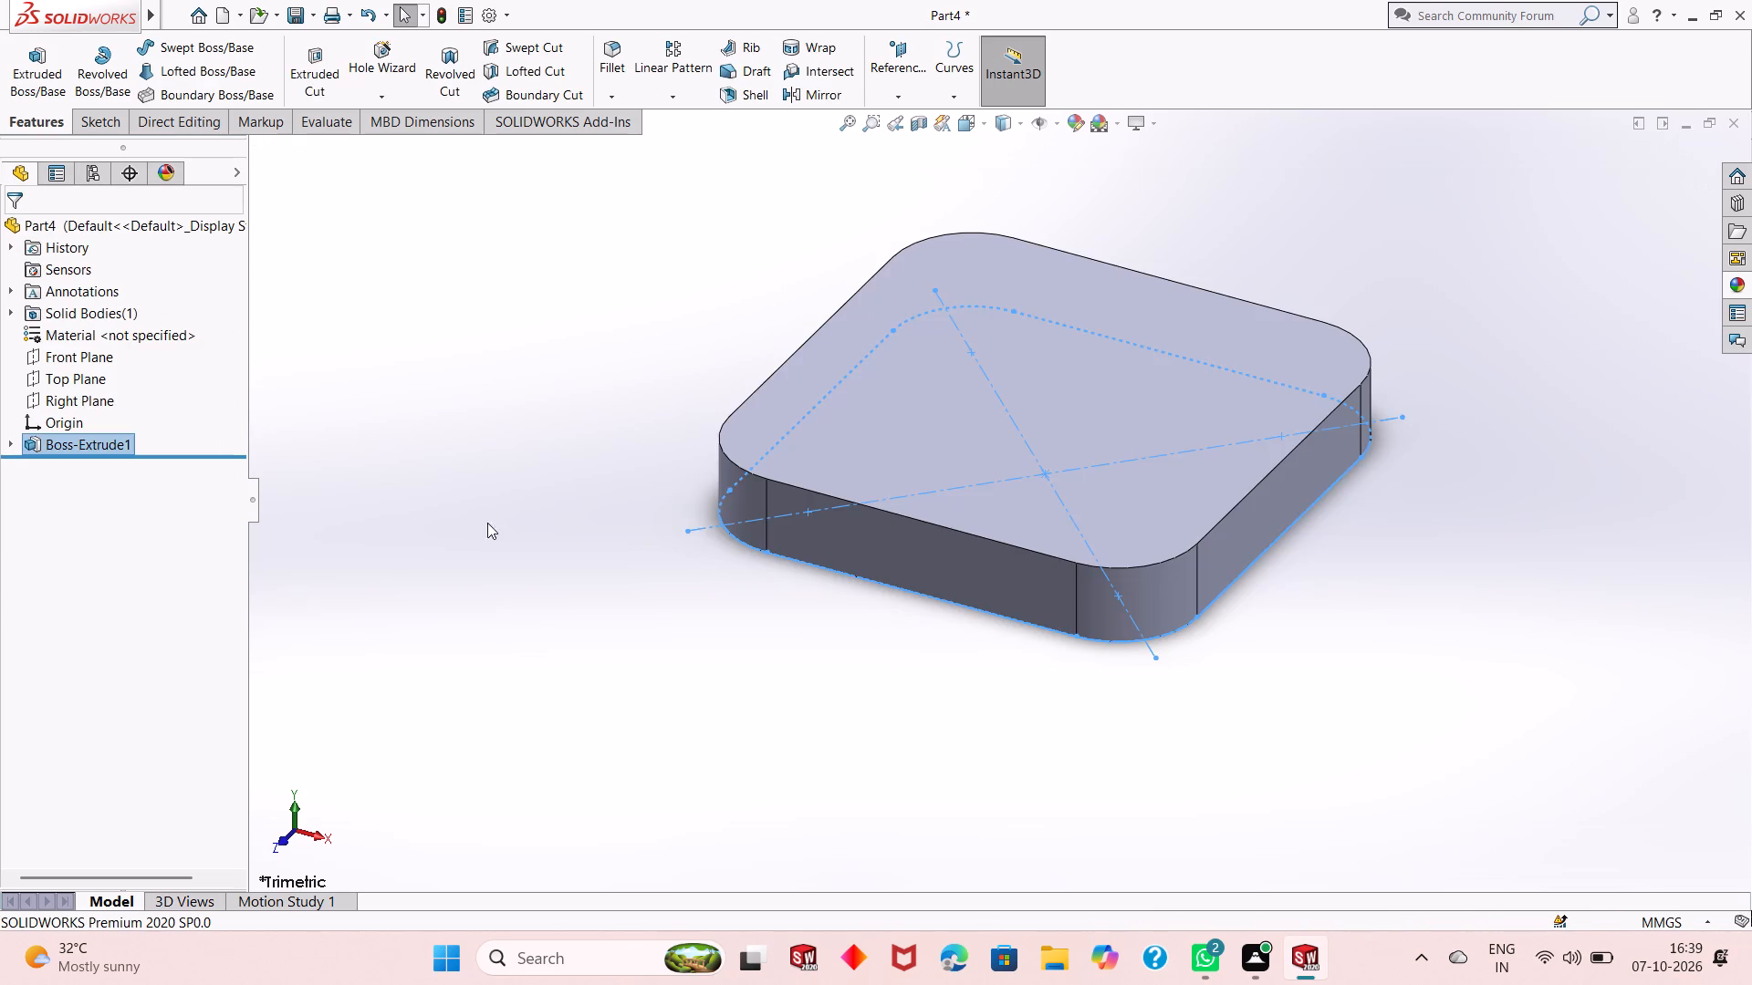
left_click(531, 559)
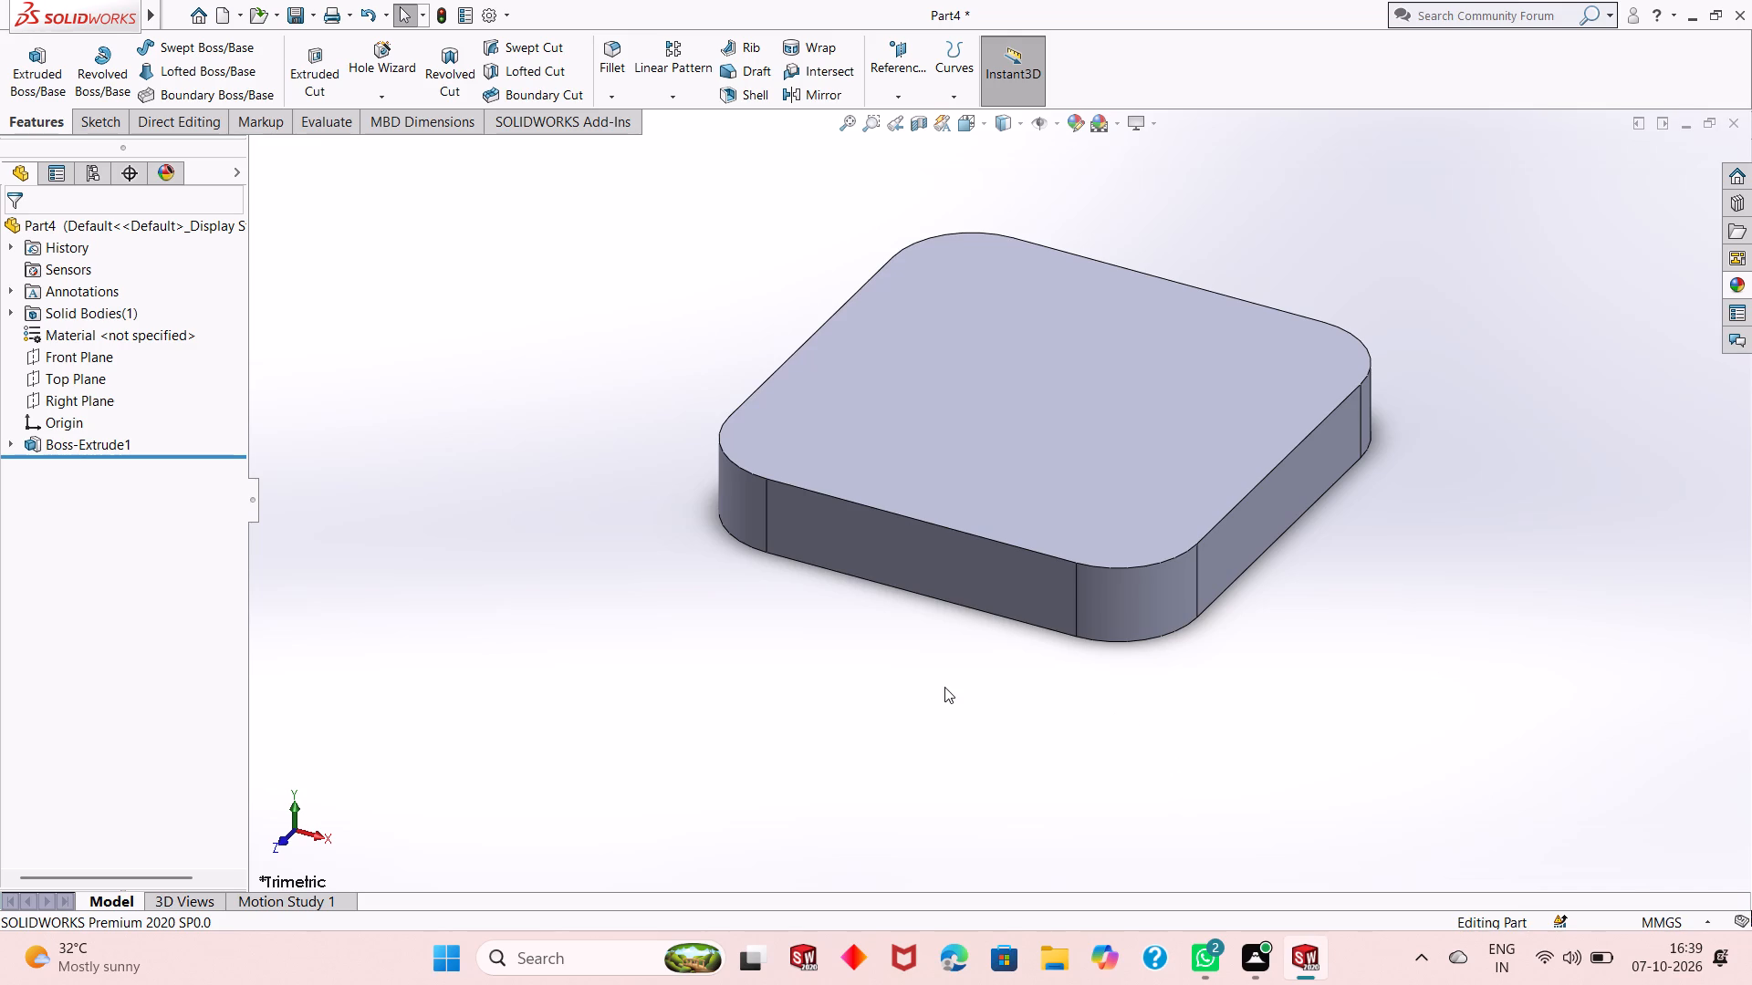
Sketch a circle of about 35 mm radius, centred on the origin, on the bottom face of the block.
middle_click_drag(944, 687, 971, 430)
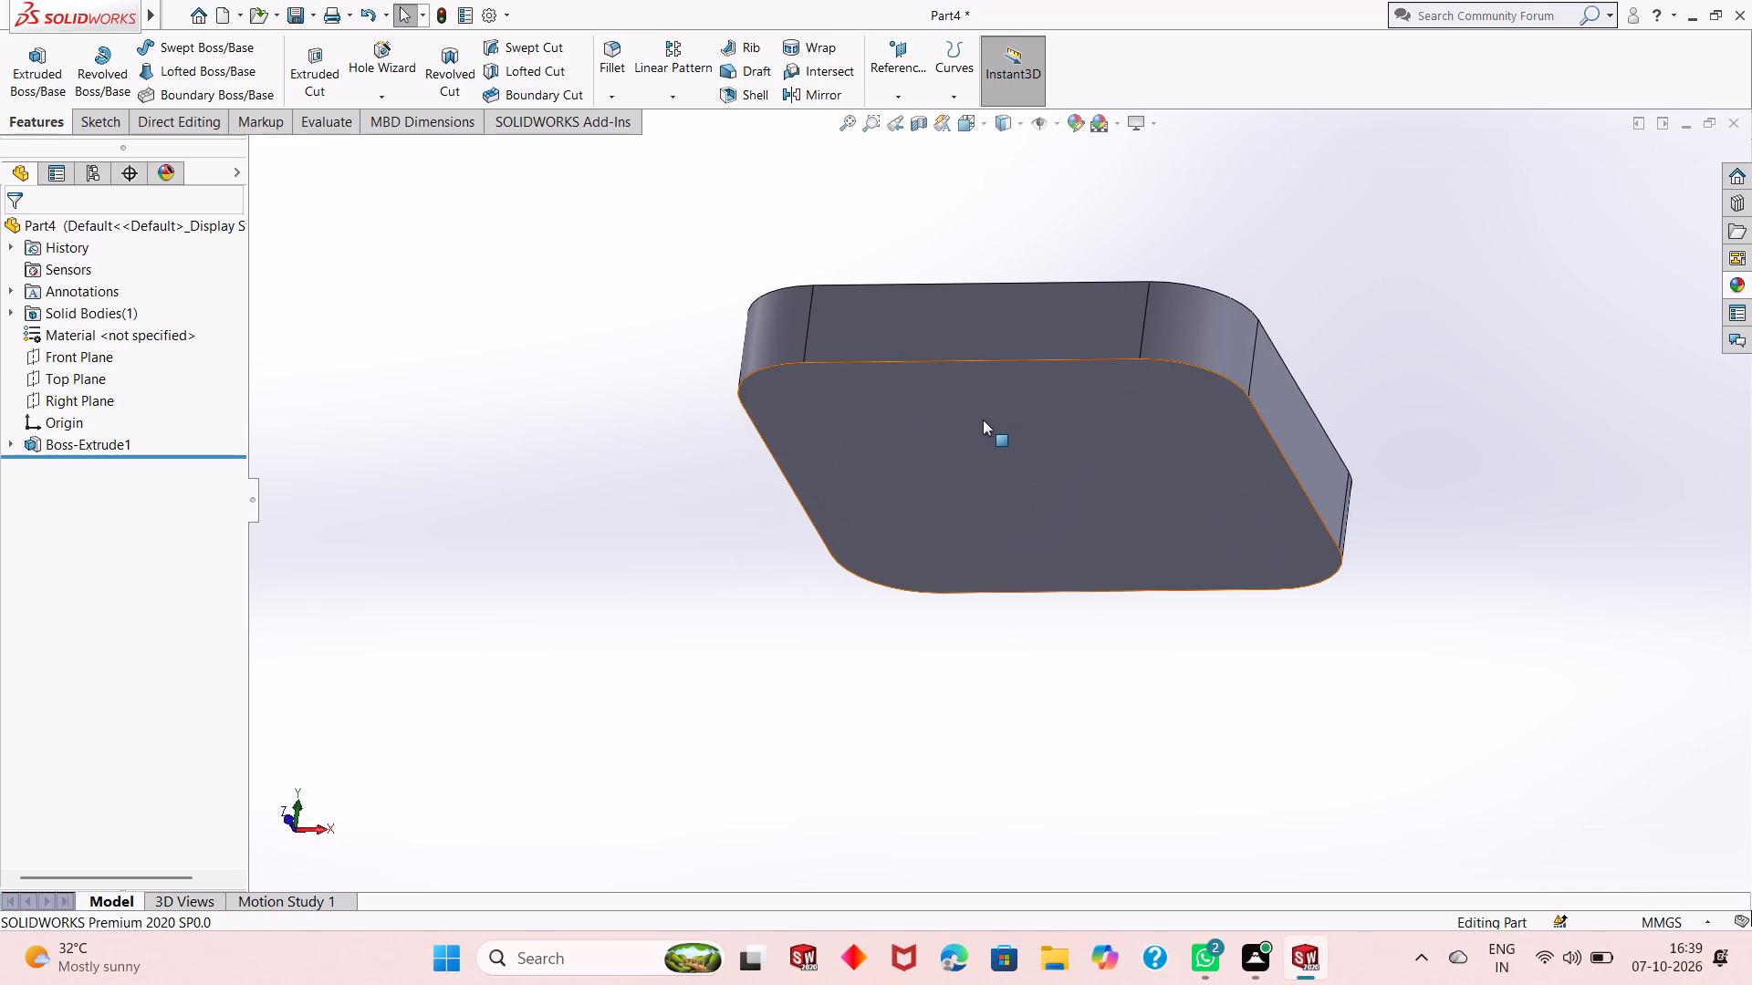
scroll(983, 419, "down", 2)
left_click(1058, 419)
left_click(1137, 369)
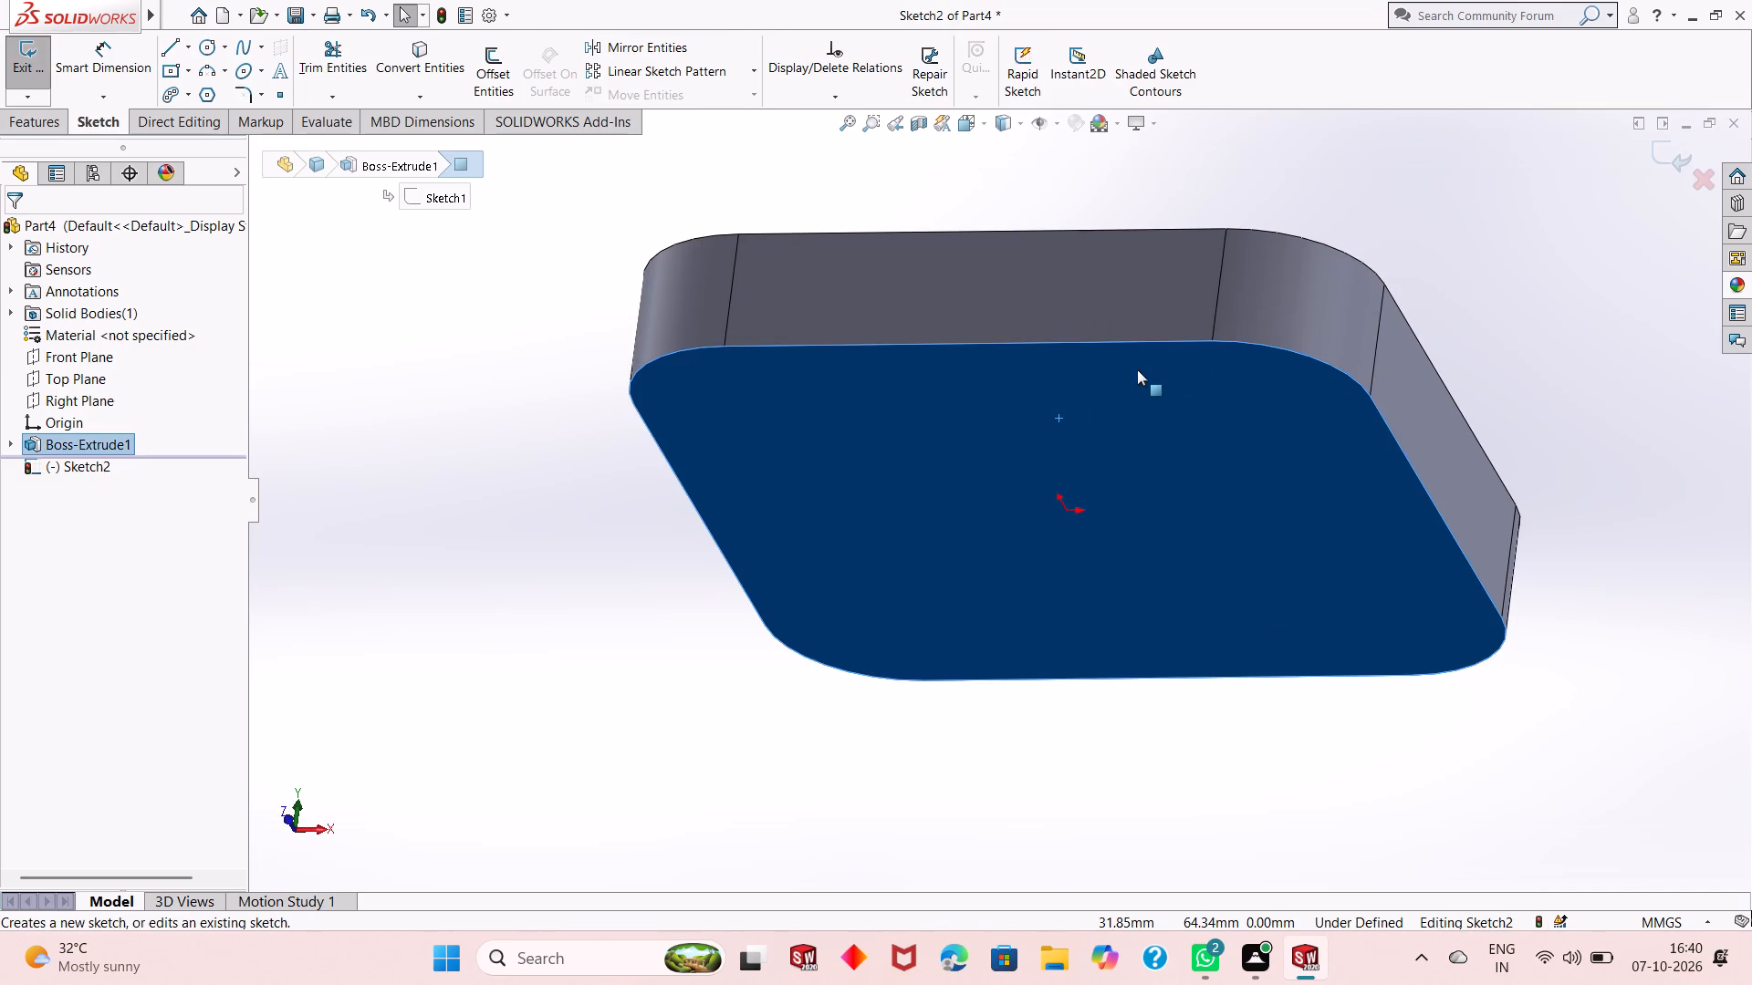
key("ctrl+8")
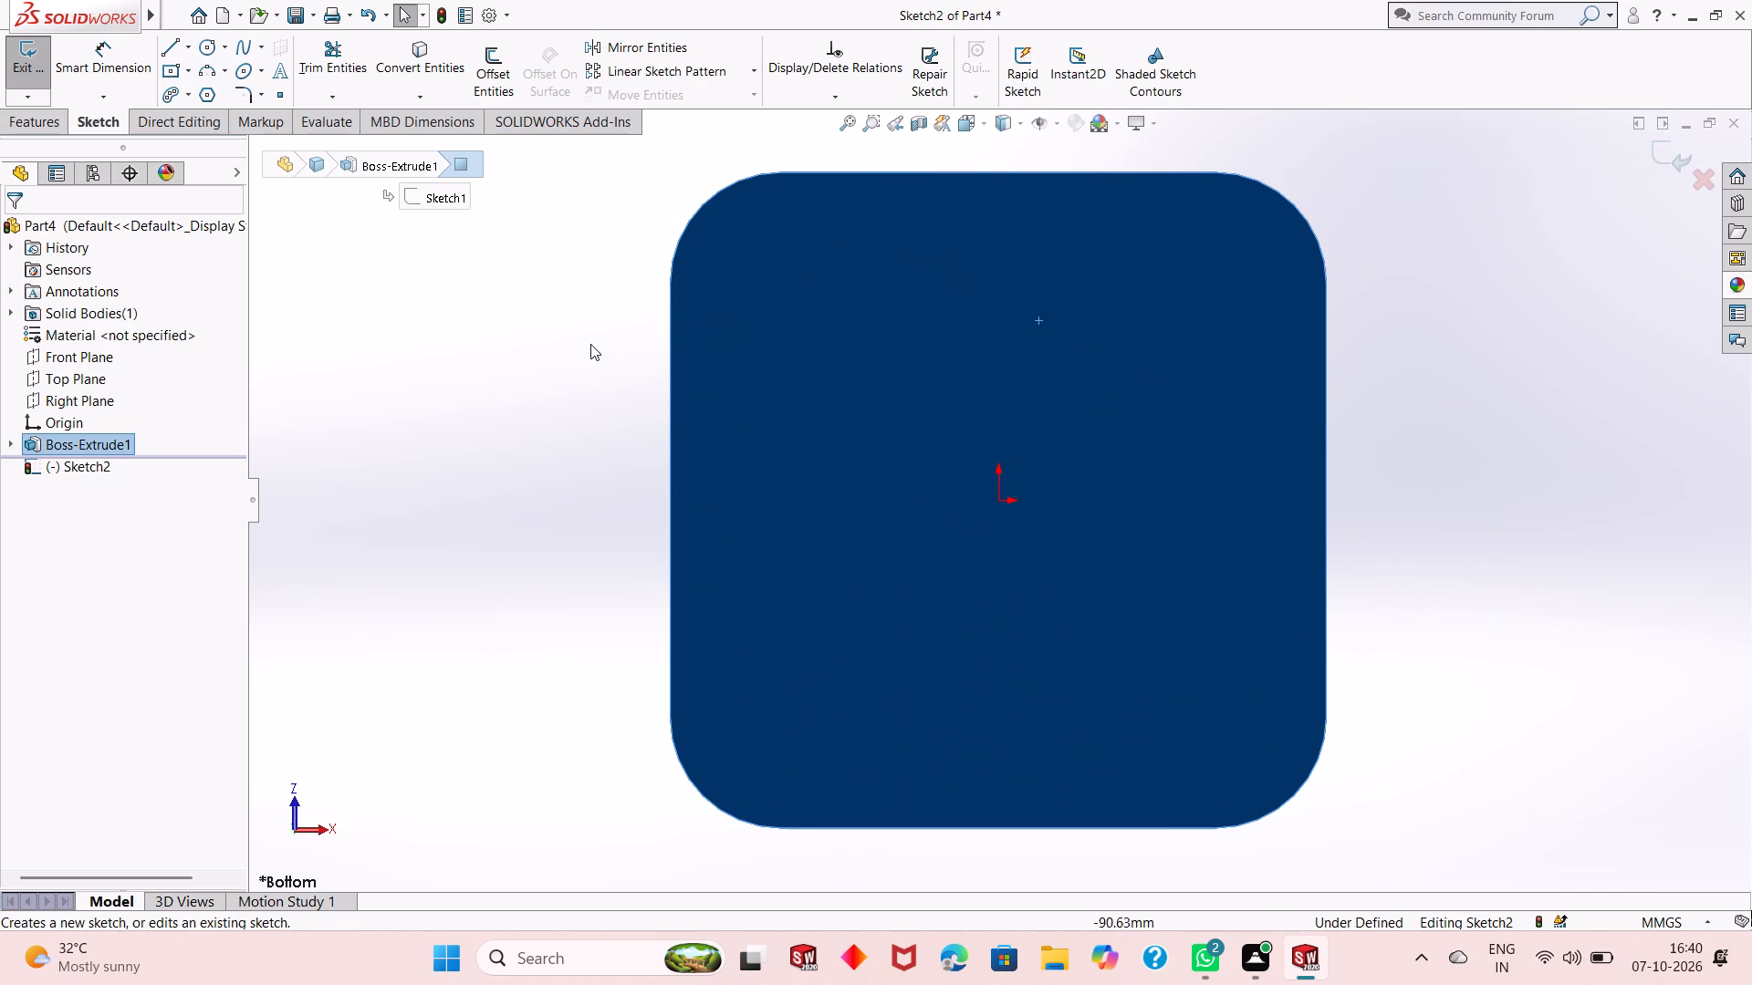
left_click(551, 348)
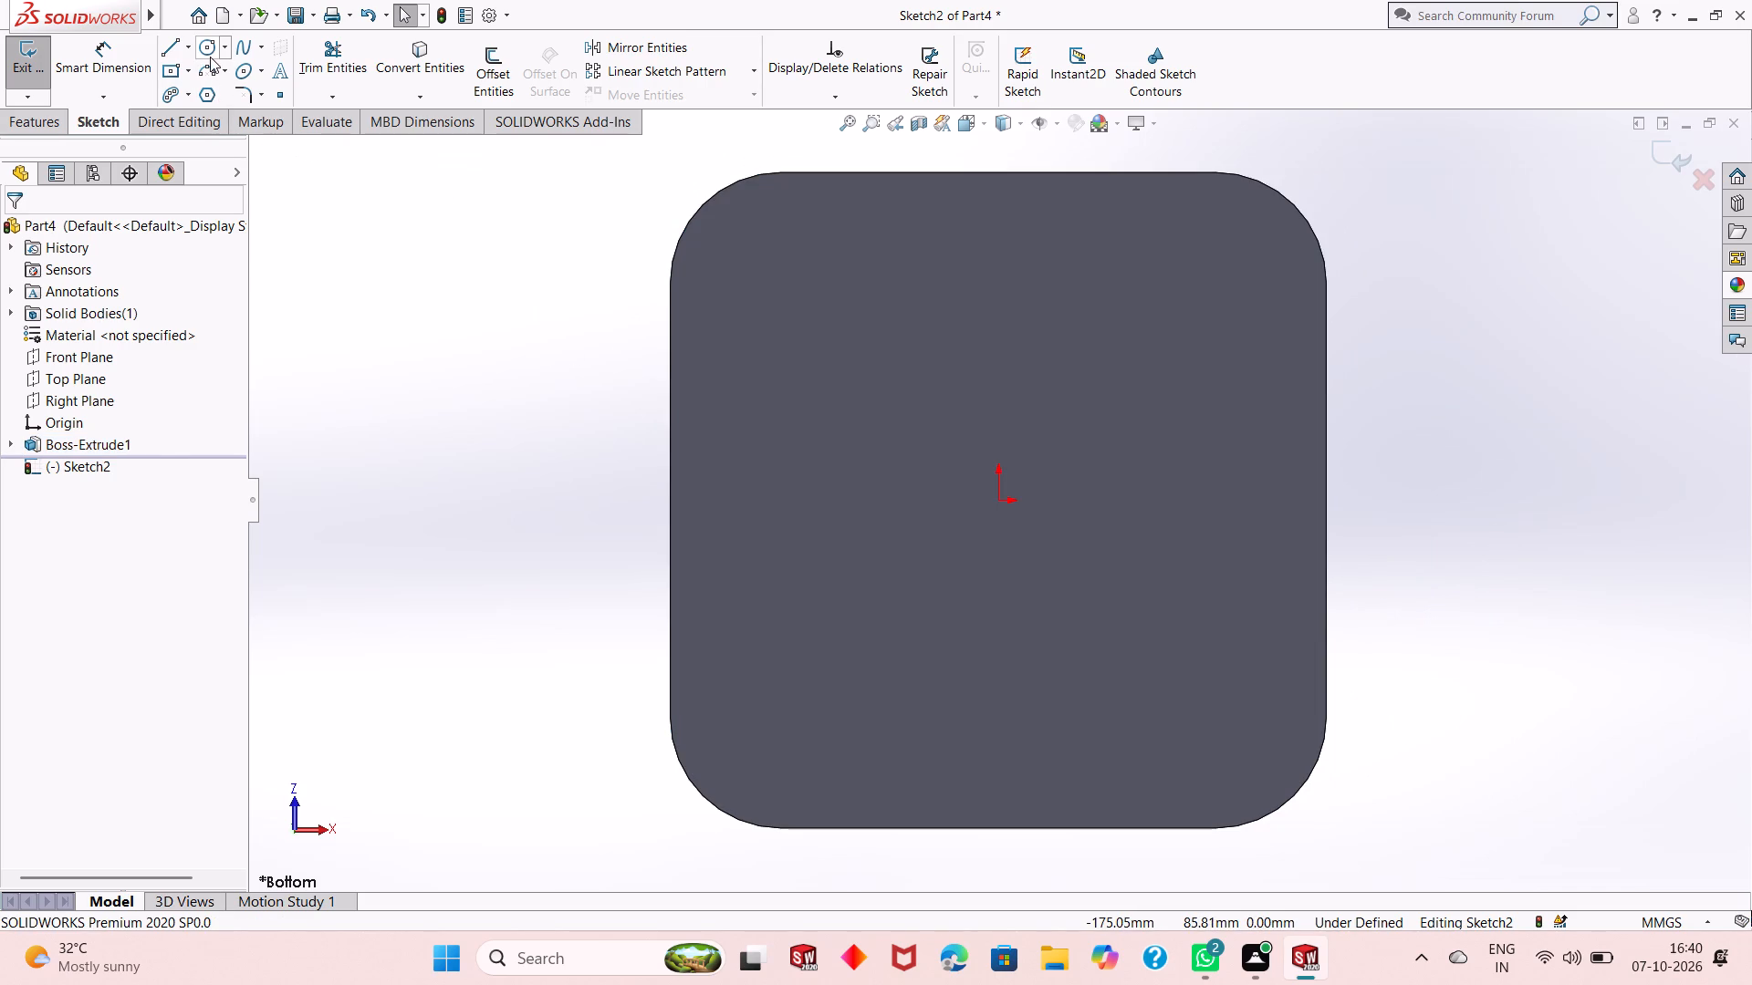
left_click(210, 57)
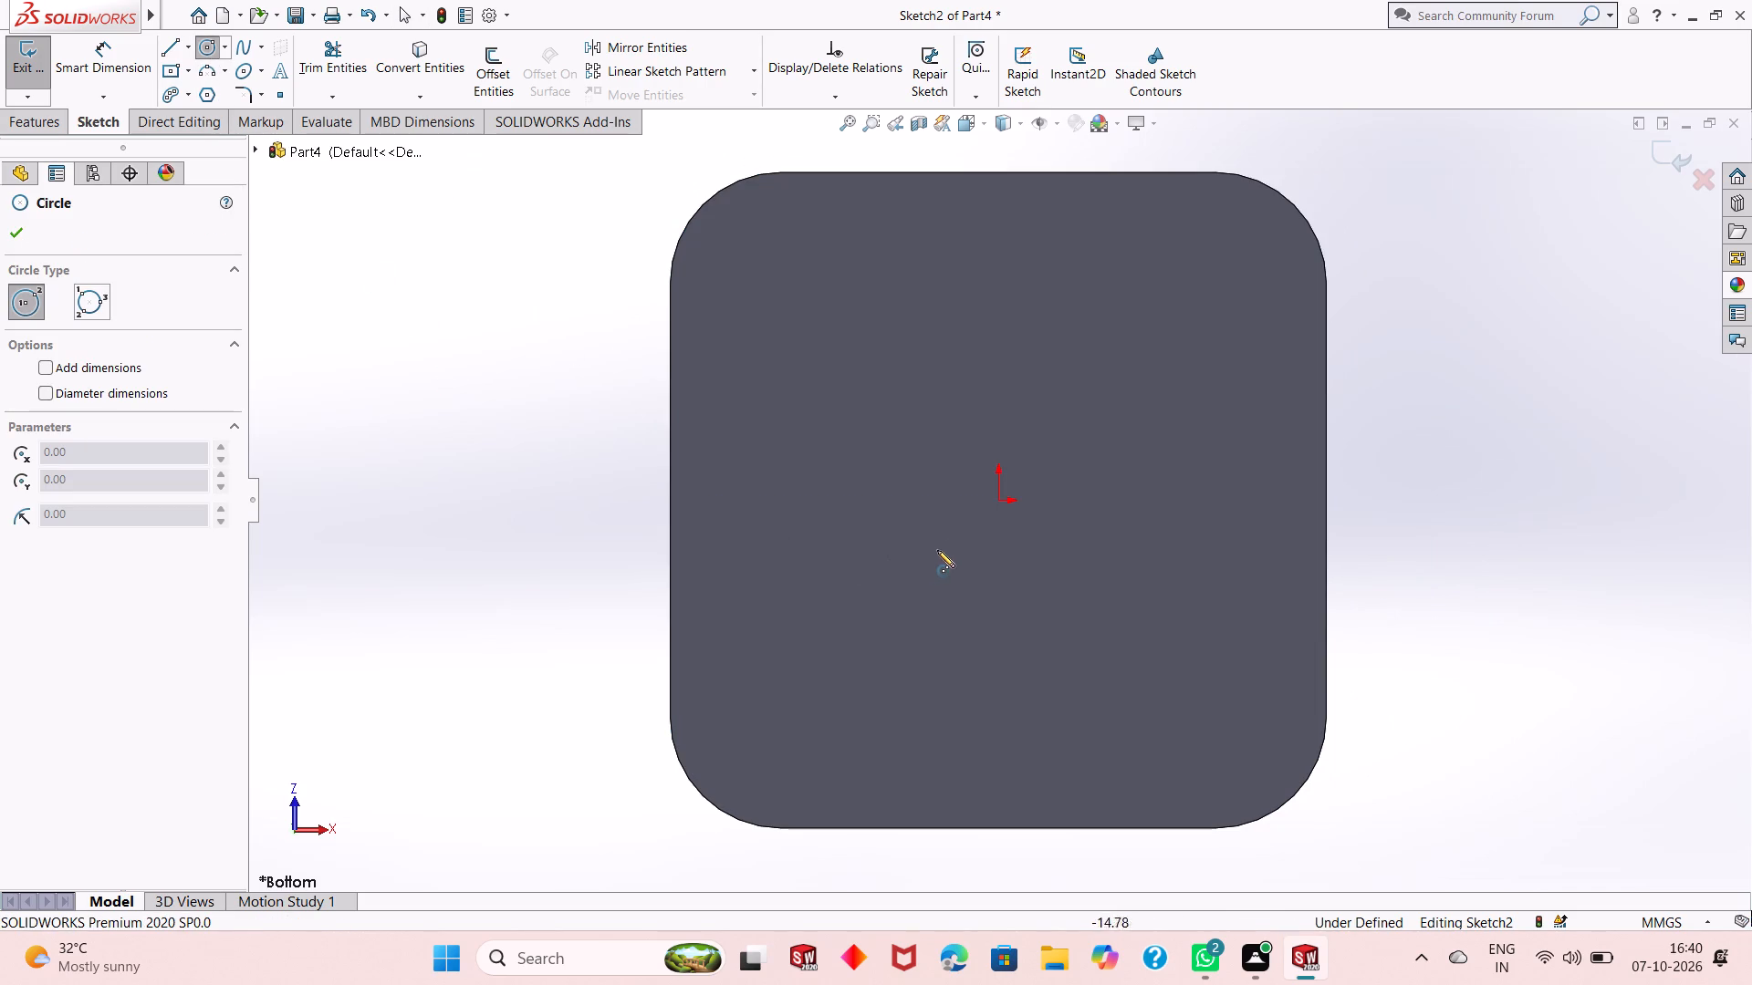
left_click(997, 500)
left_click(973, 647)
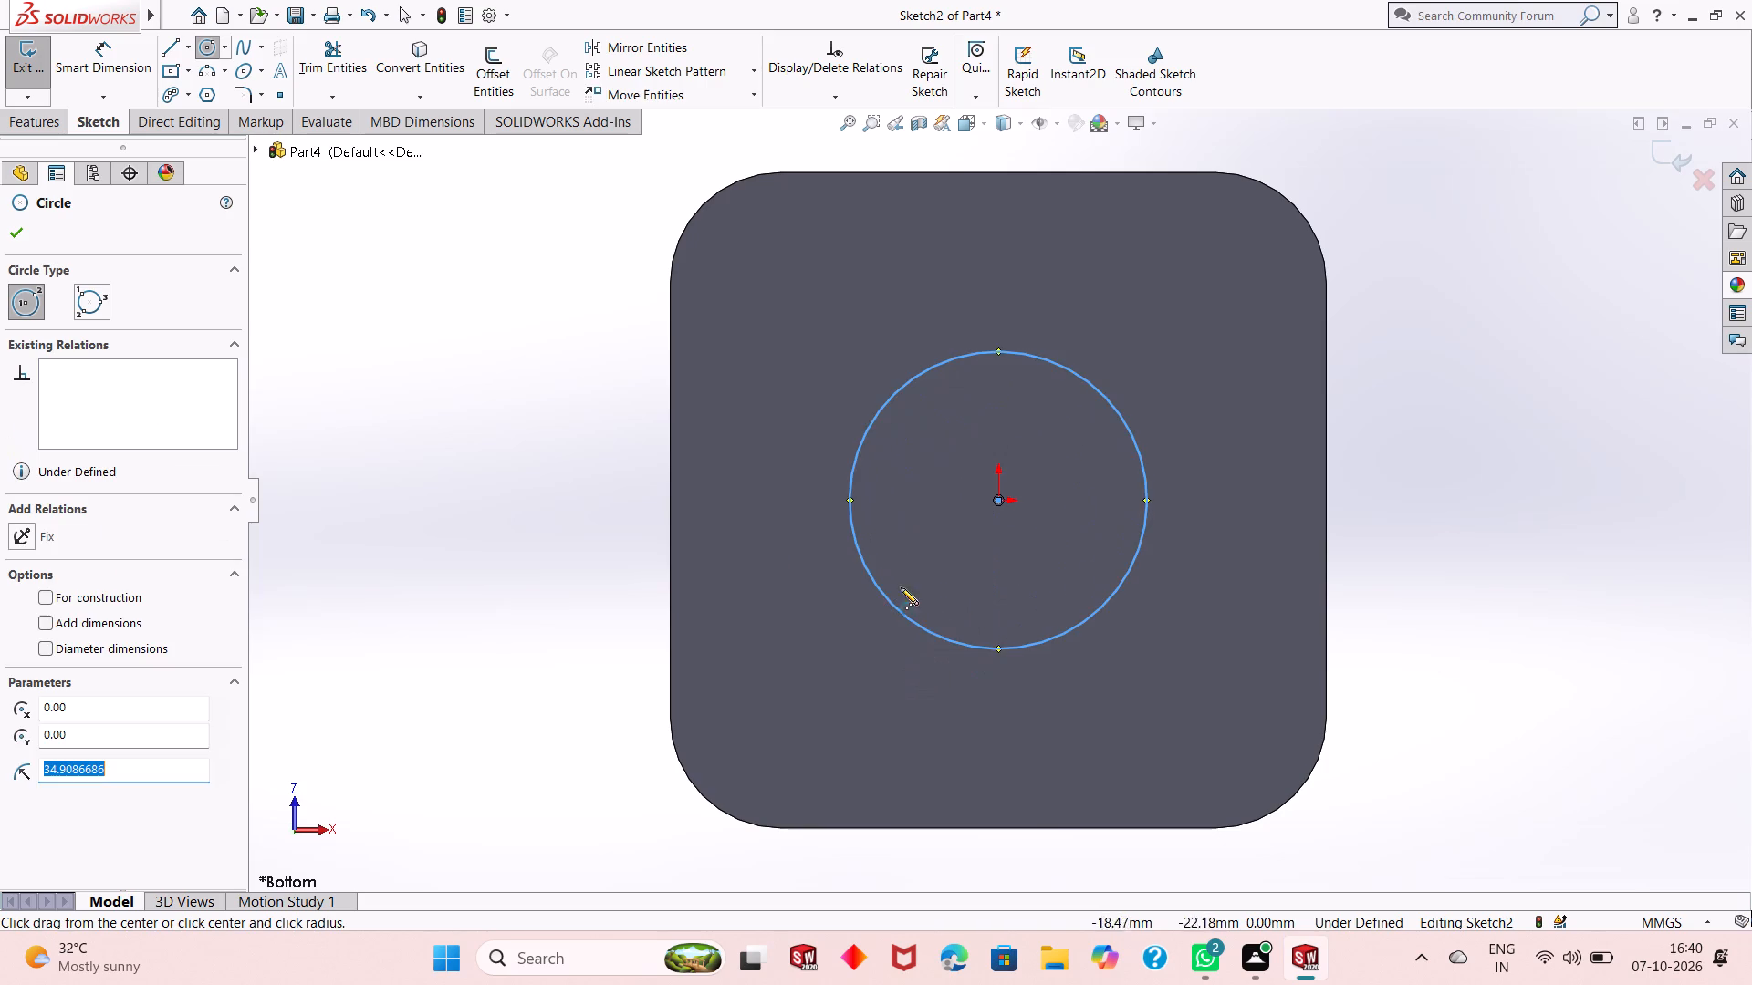
right_click(387, 375)
left_click(449, 390)
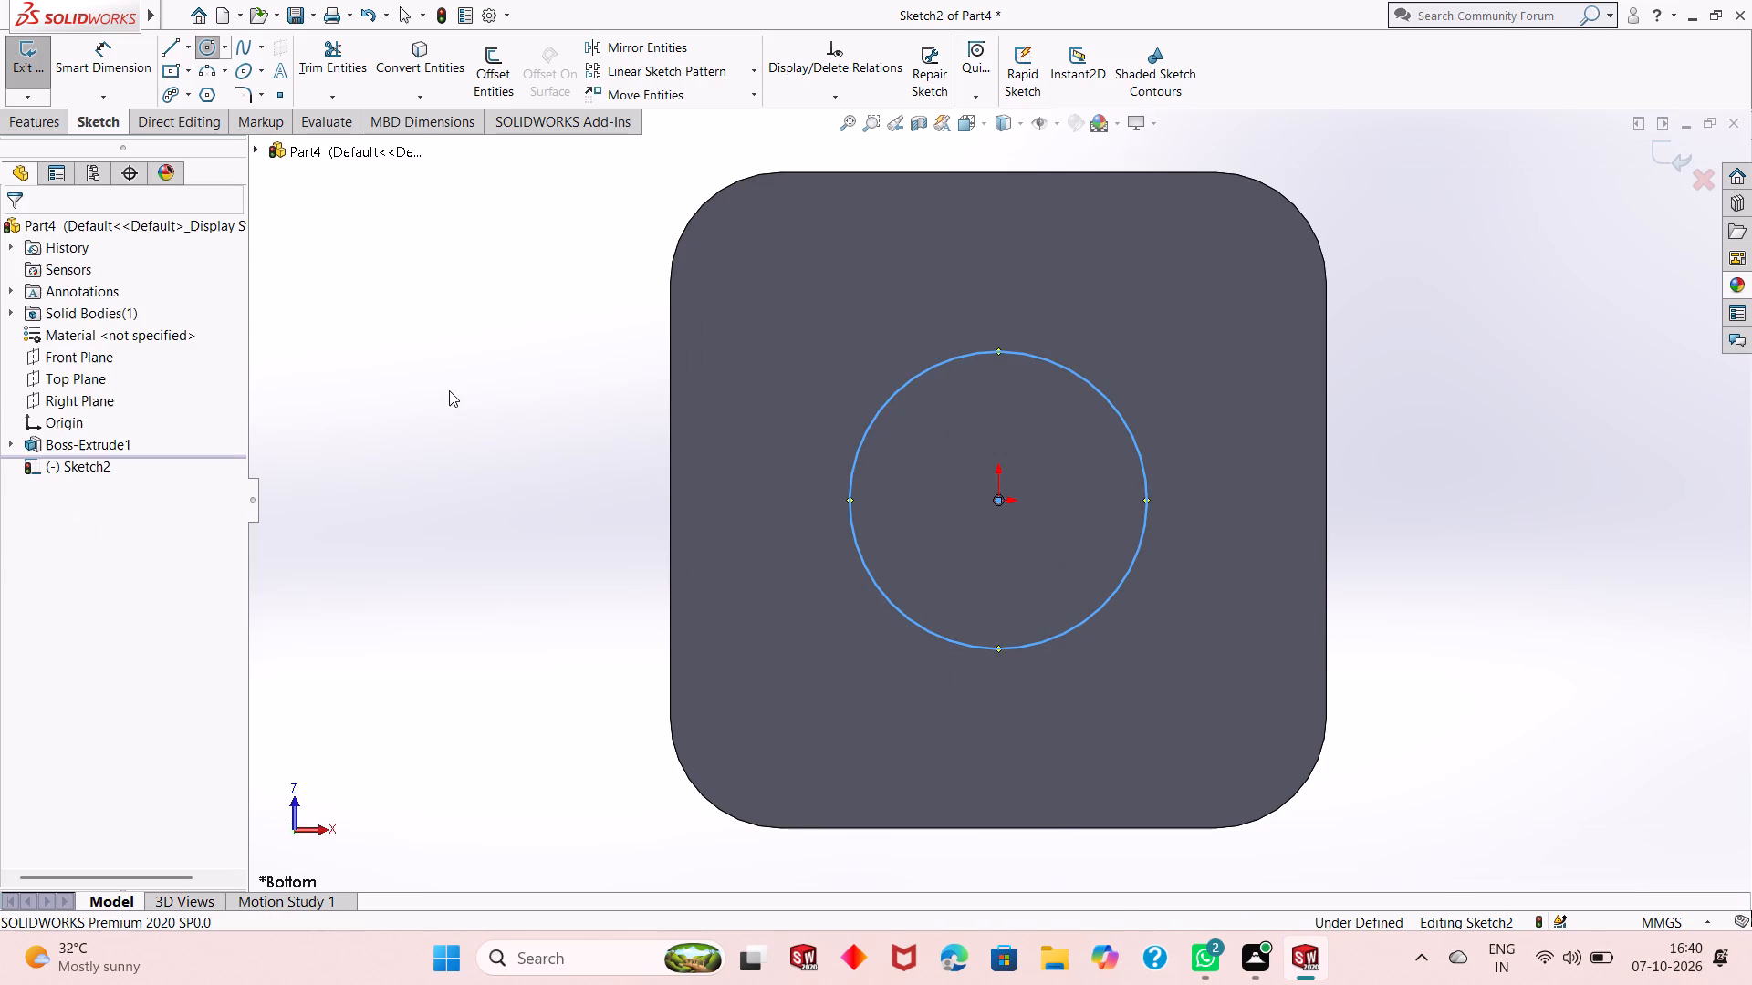
Dimension the circle's diameter to 112 mm with Smart Dimension.
left_click(124, 74)
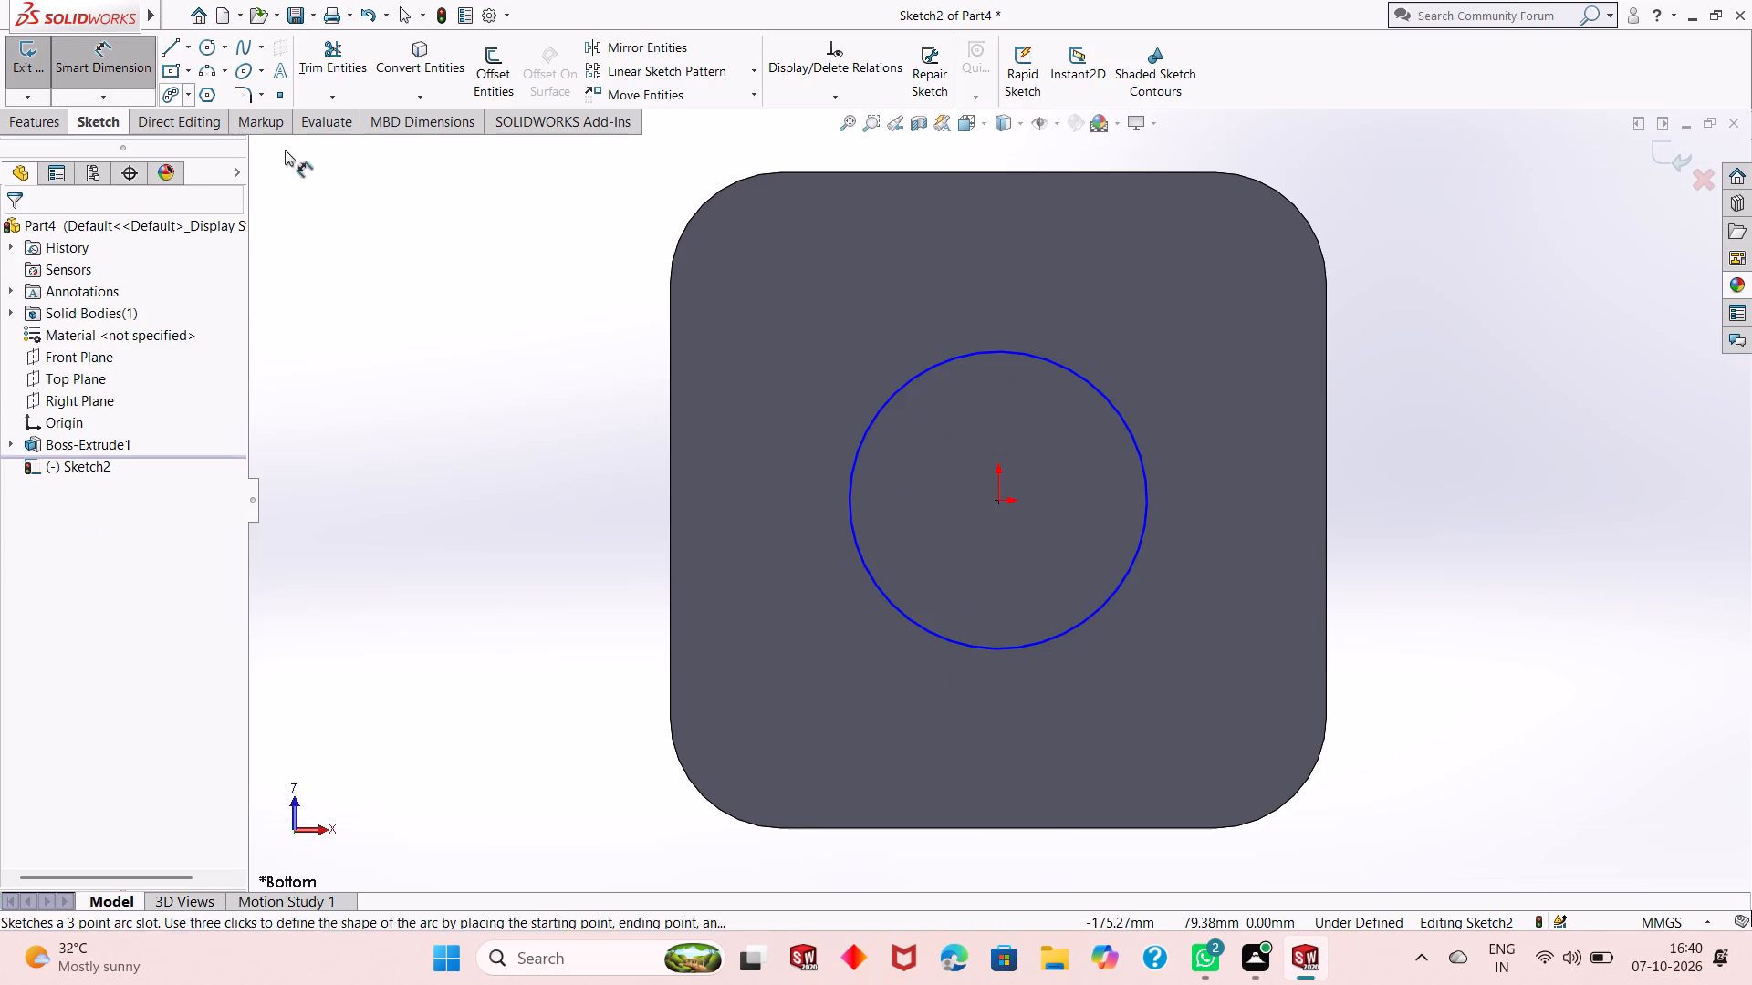
left_click(908, 617)
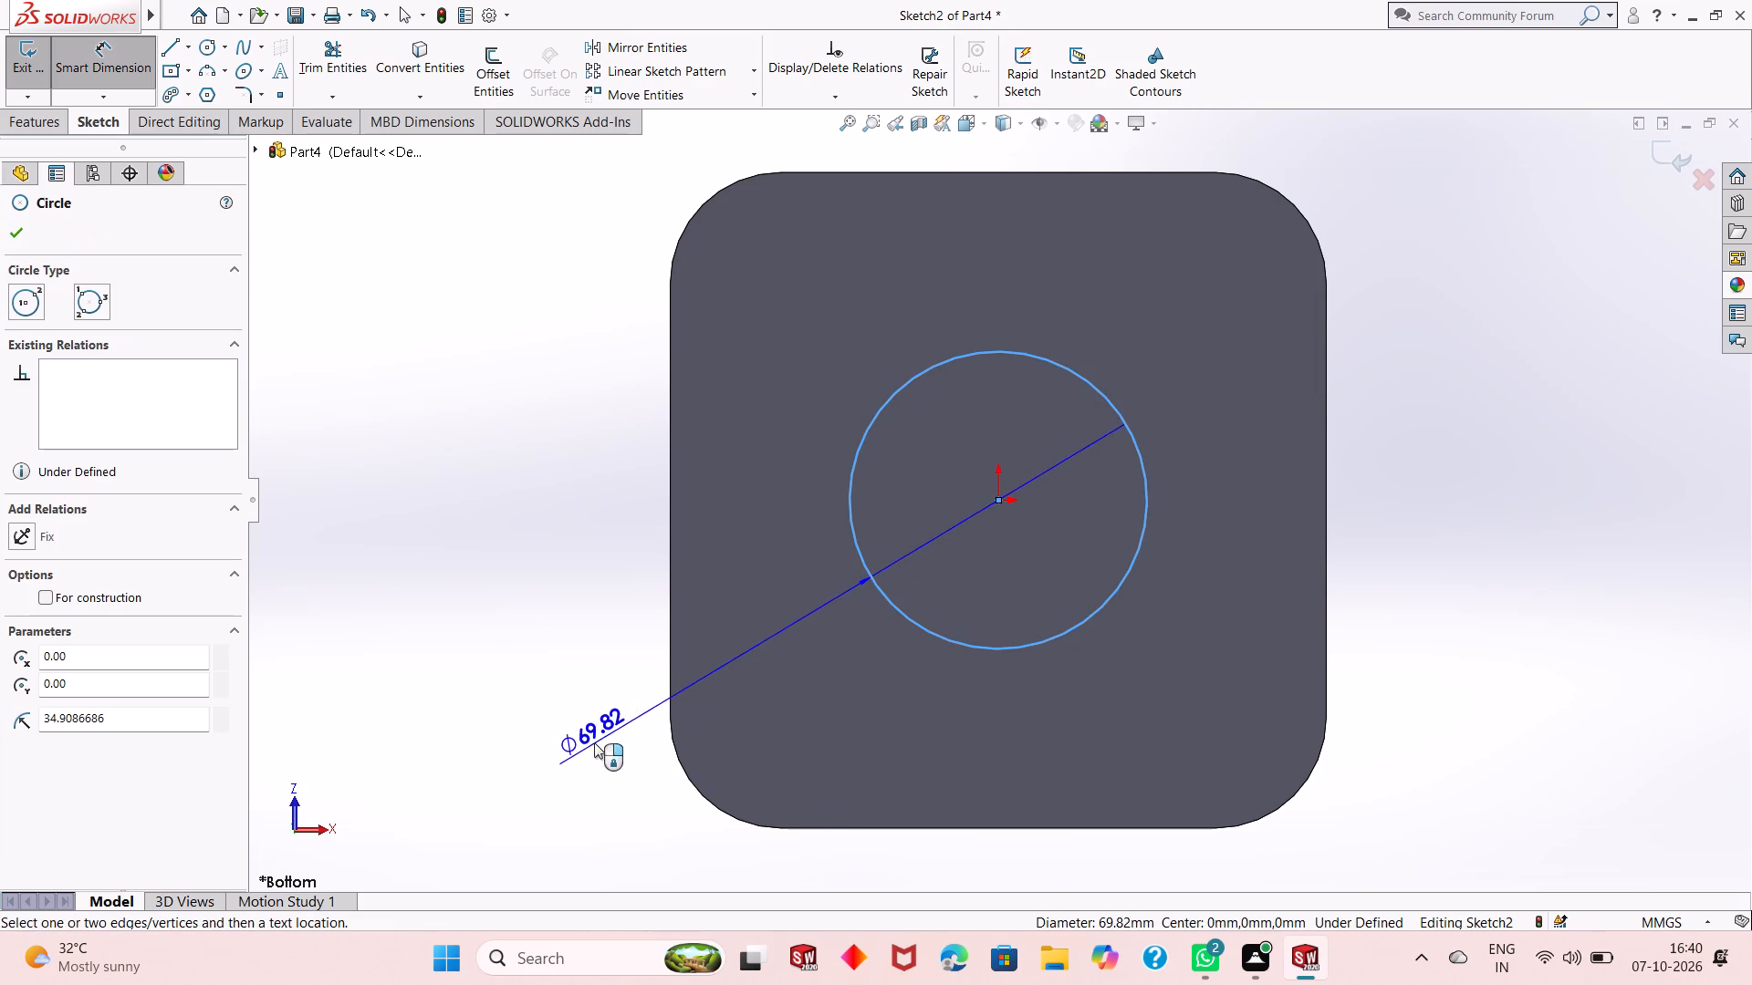
left_click(547, 745)
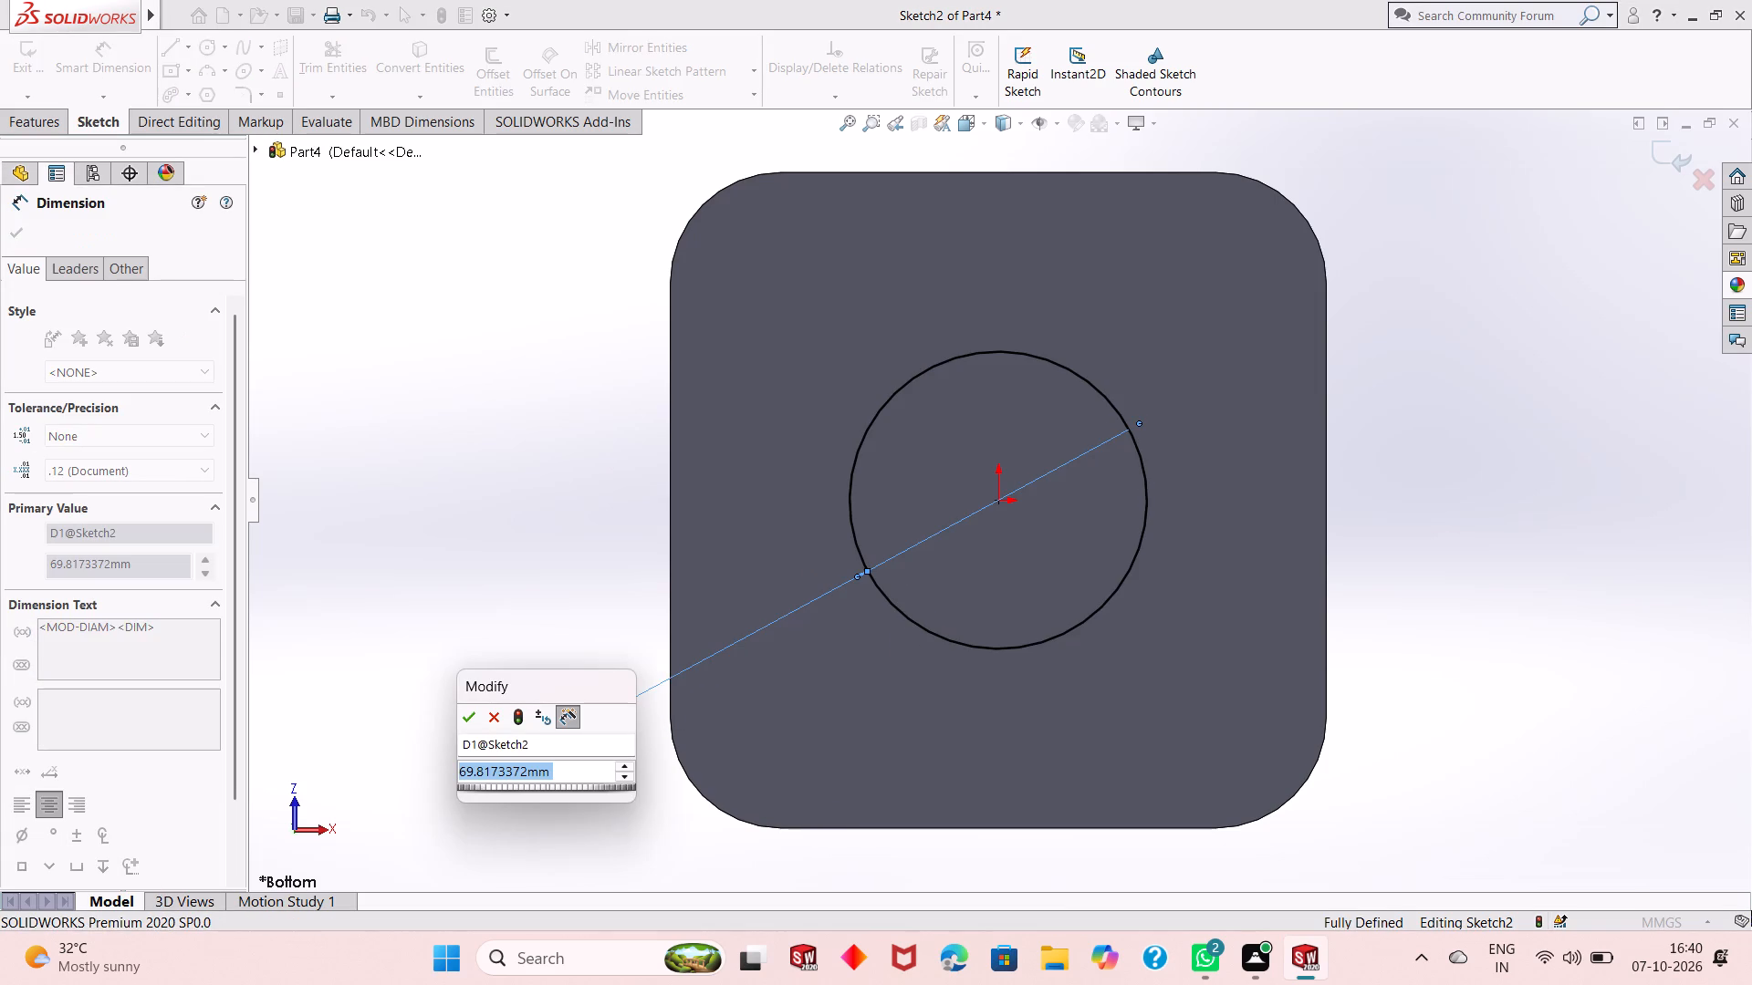
type("112")
key("Return")
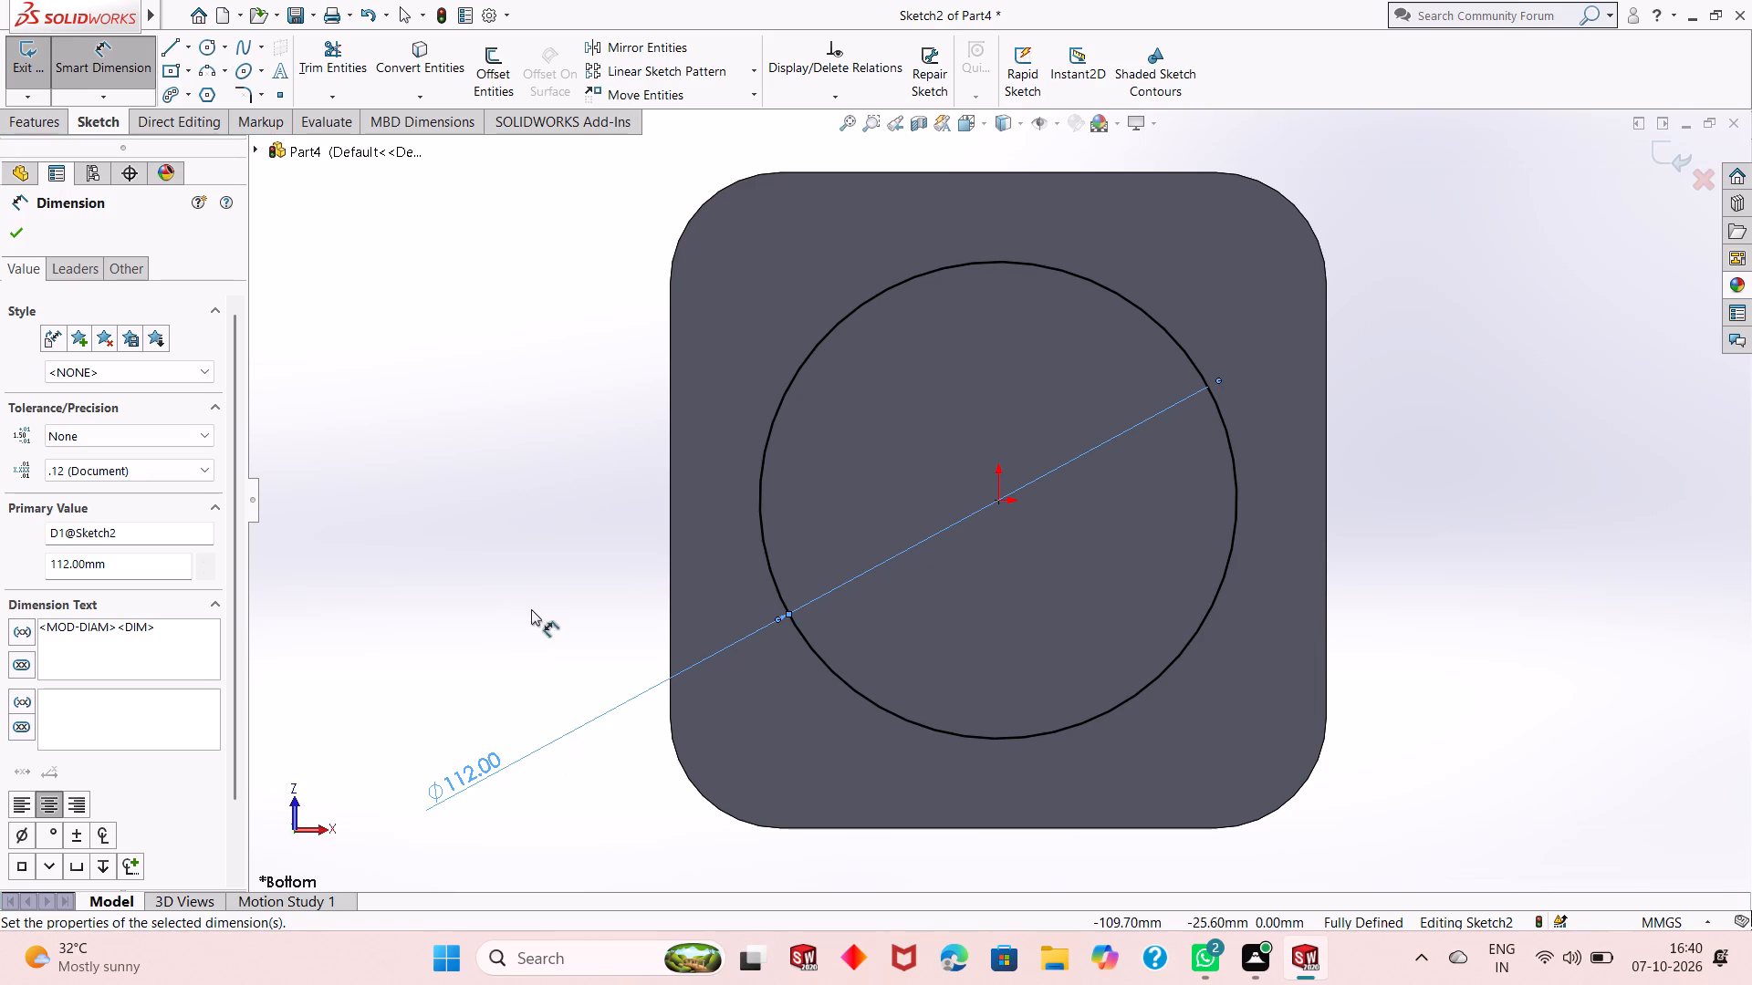
right_click(493, 534)
left_click(523, 600)
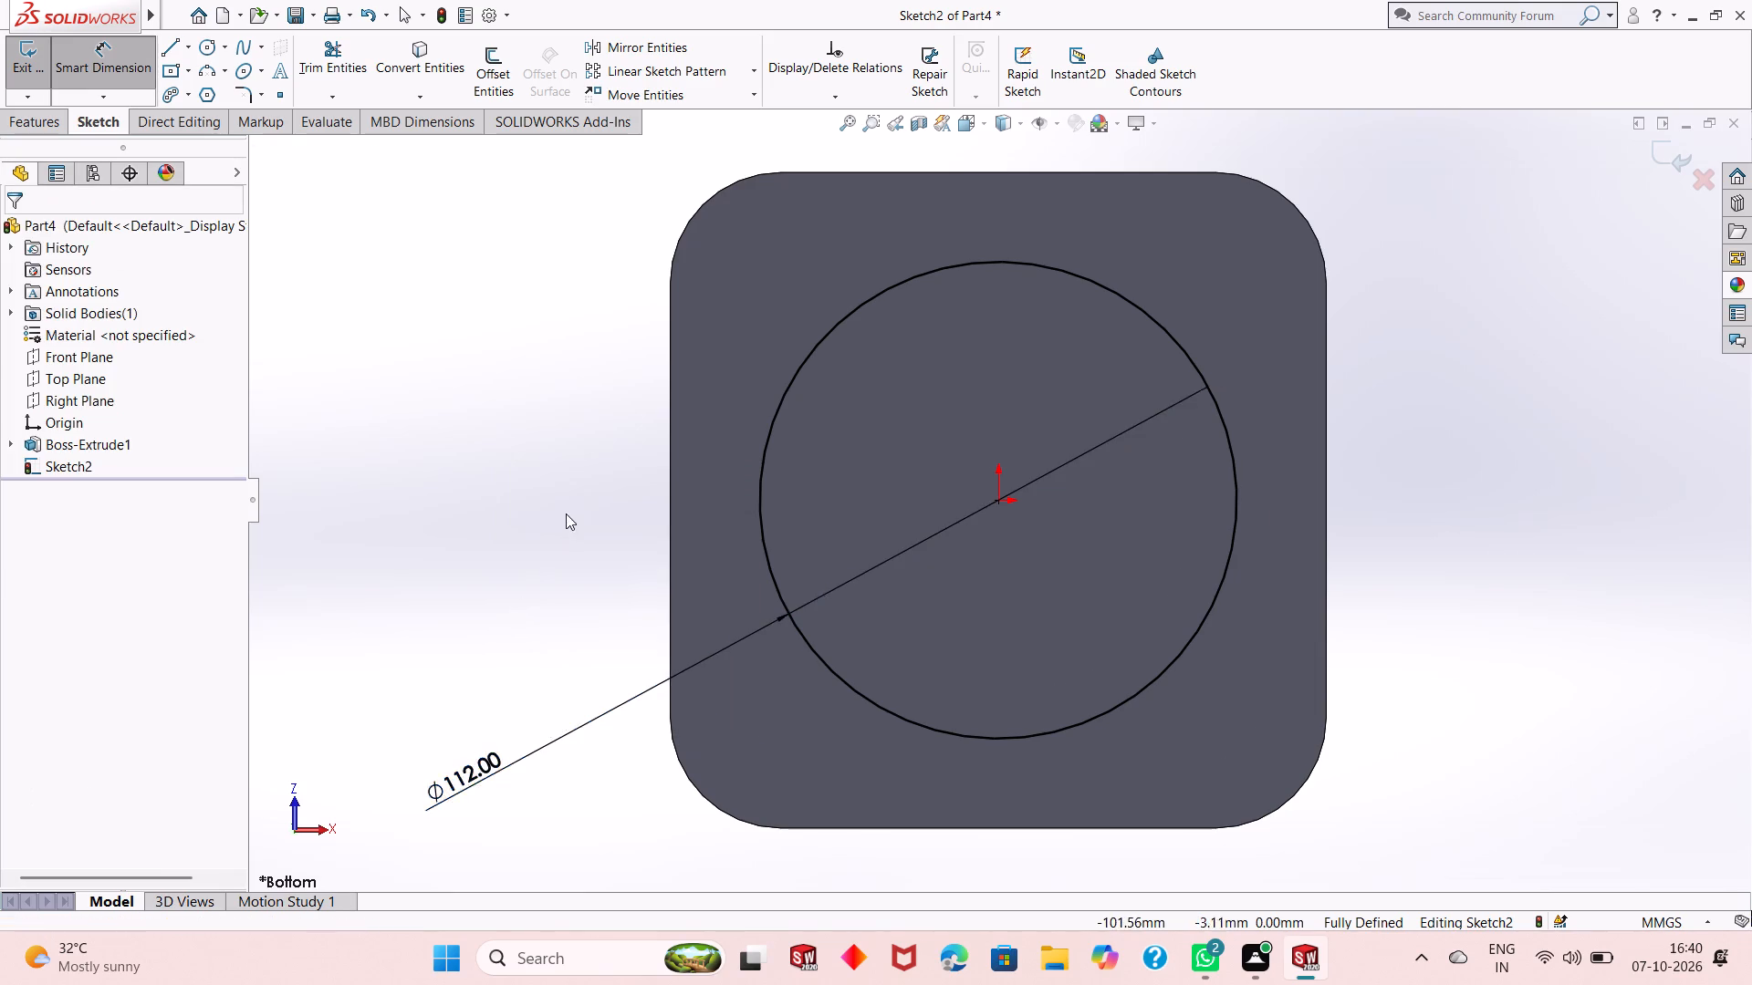
Extrude the 112 mm circle as a blind boss 6 mm deep outward from the bottom face, merged with the block.
scroll(566, 513, "up", 1)
middle_click_drag(575, 461, 582, 650)
scroll(582, 650, "up", 1)
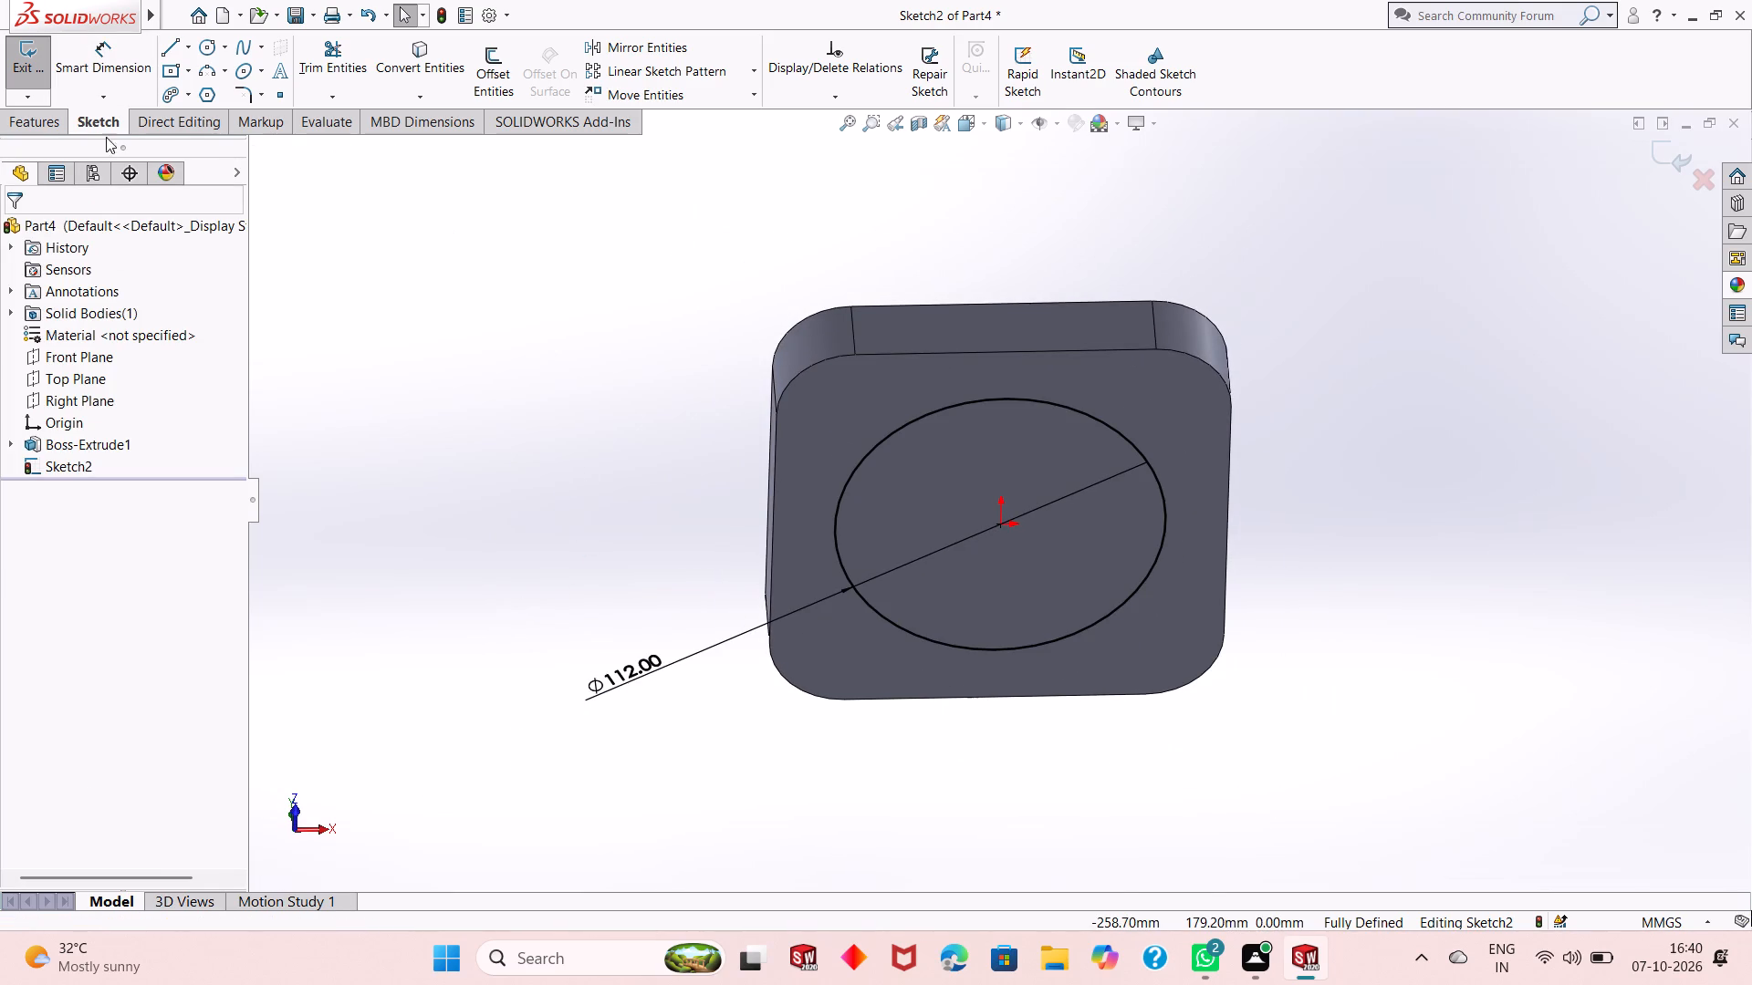
double_click(50, 129)
left_click(53, 93)
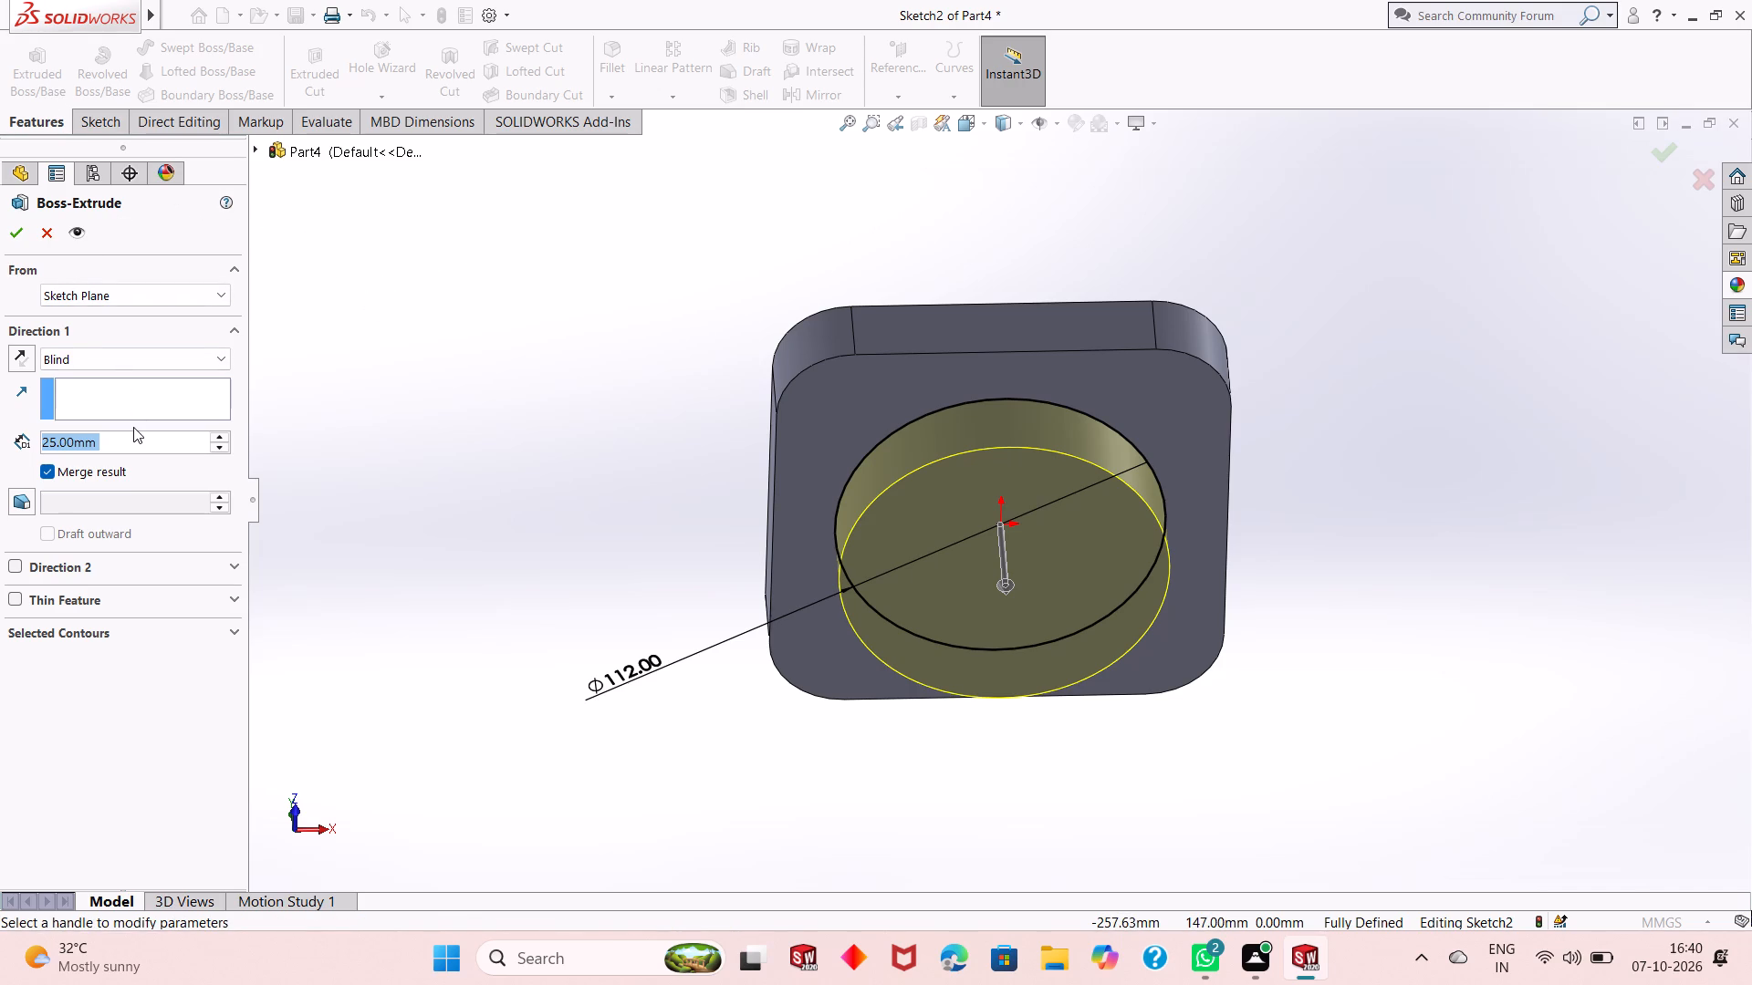
key("8")
key("Return")
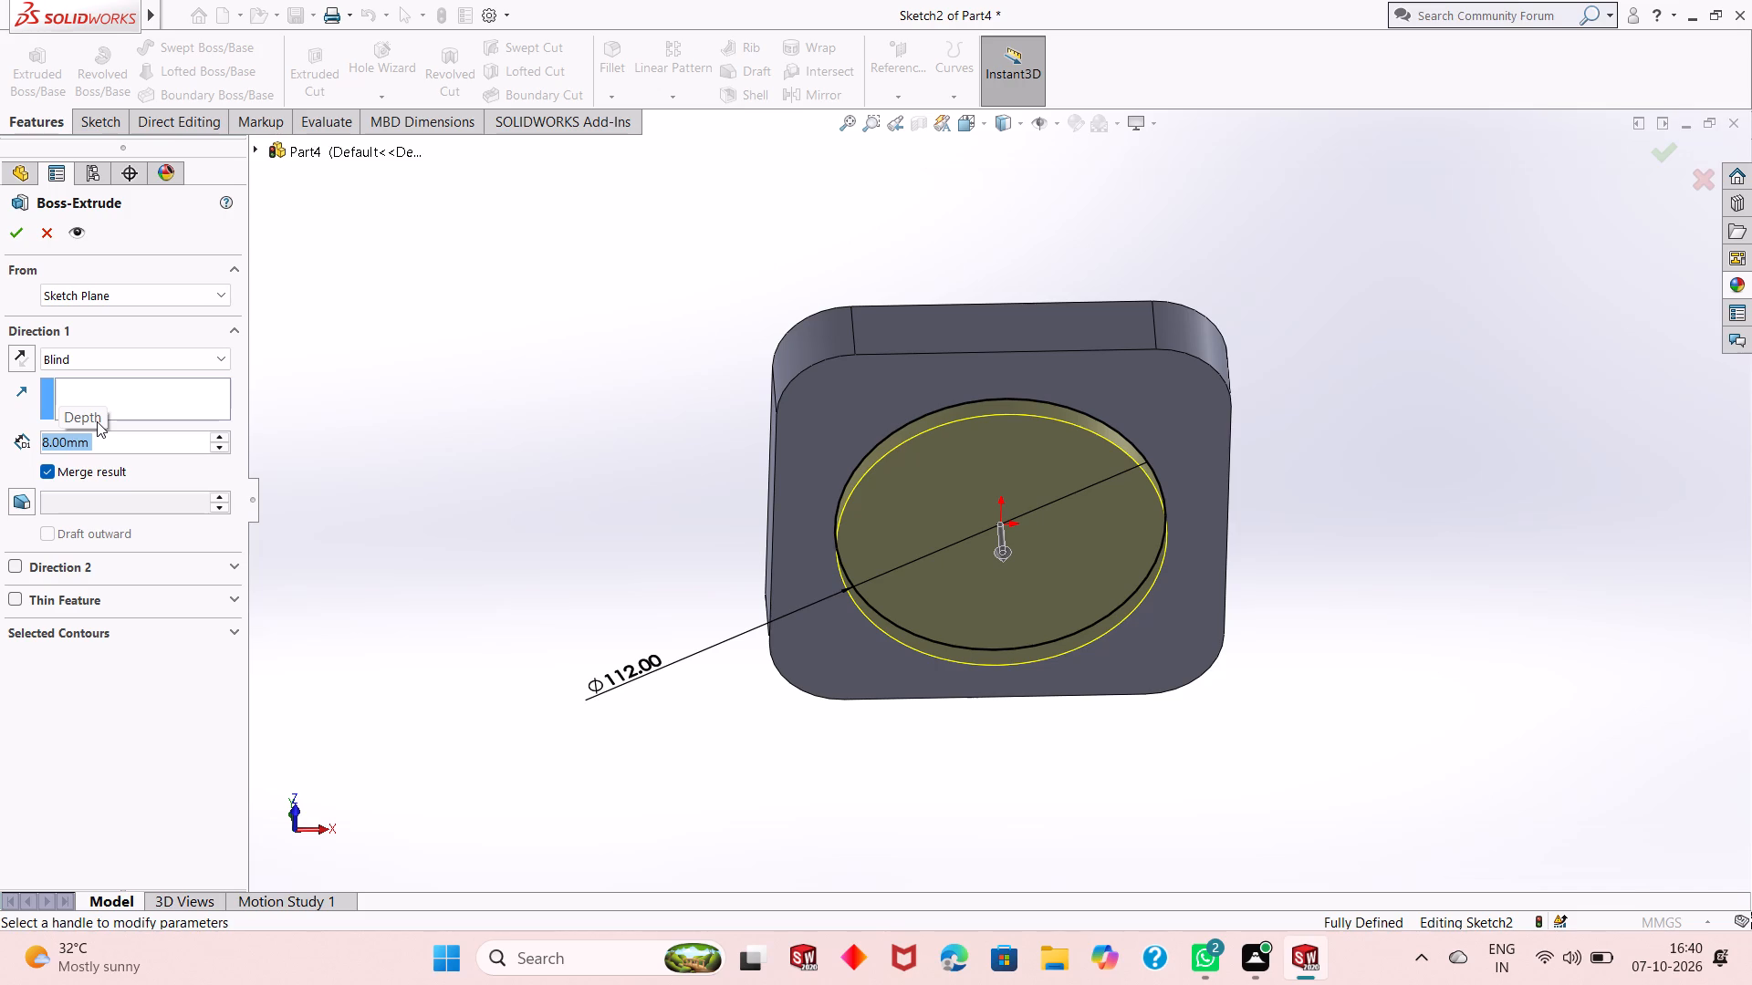
key("6")
key("Return")
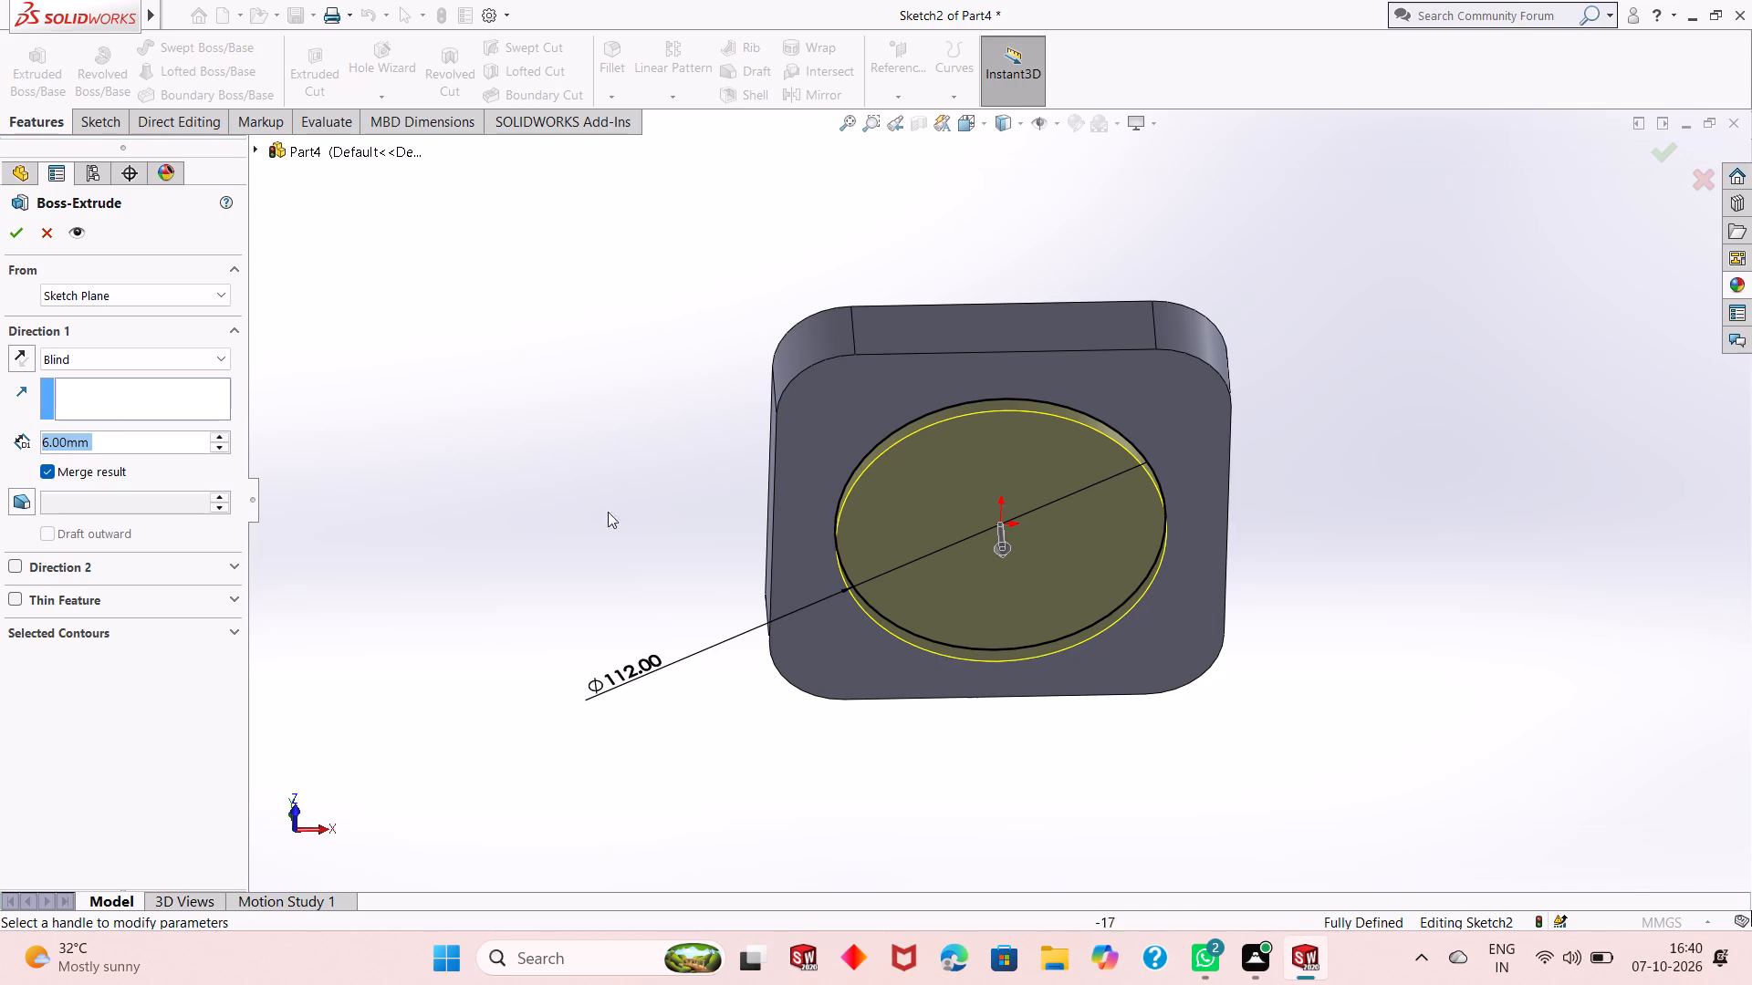
middle_click_drag(681, 453, 682, 541)
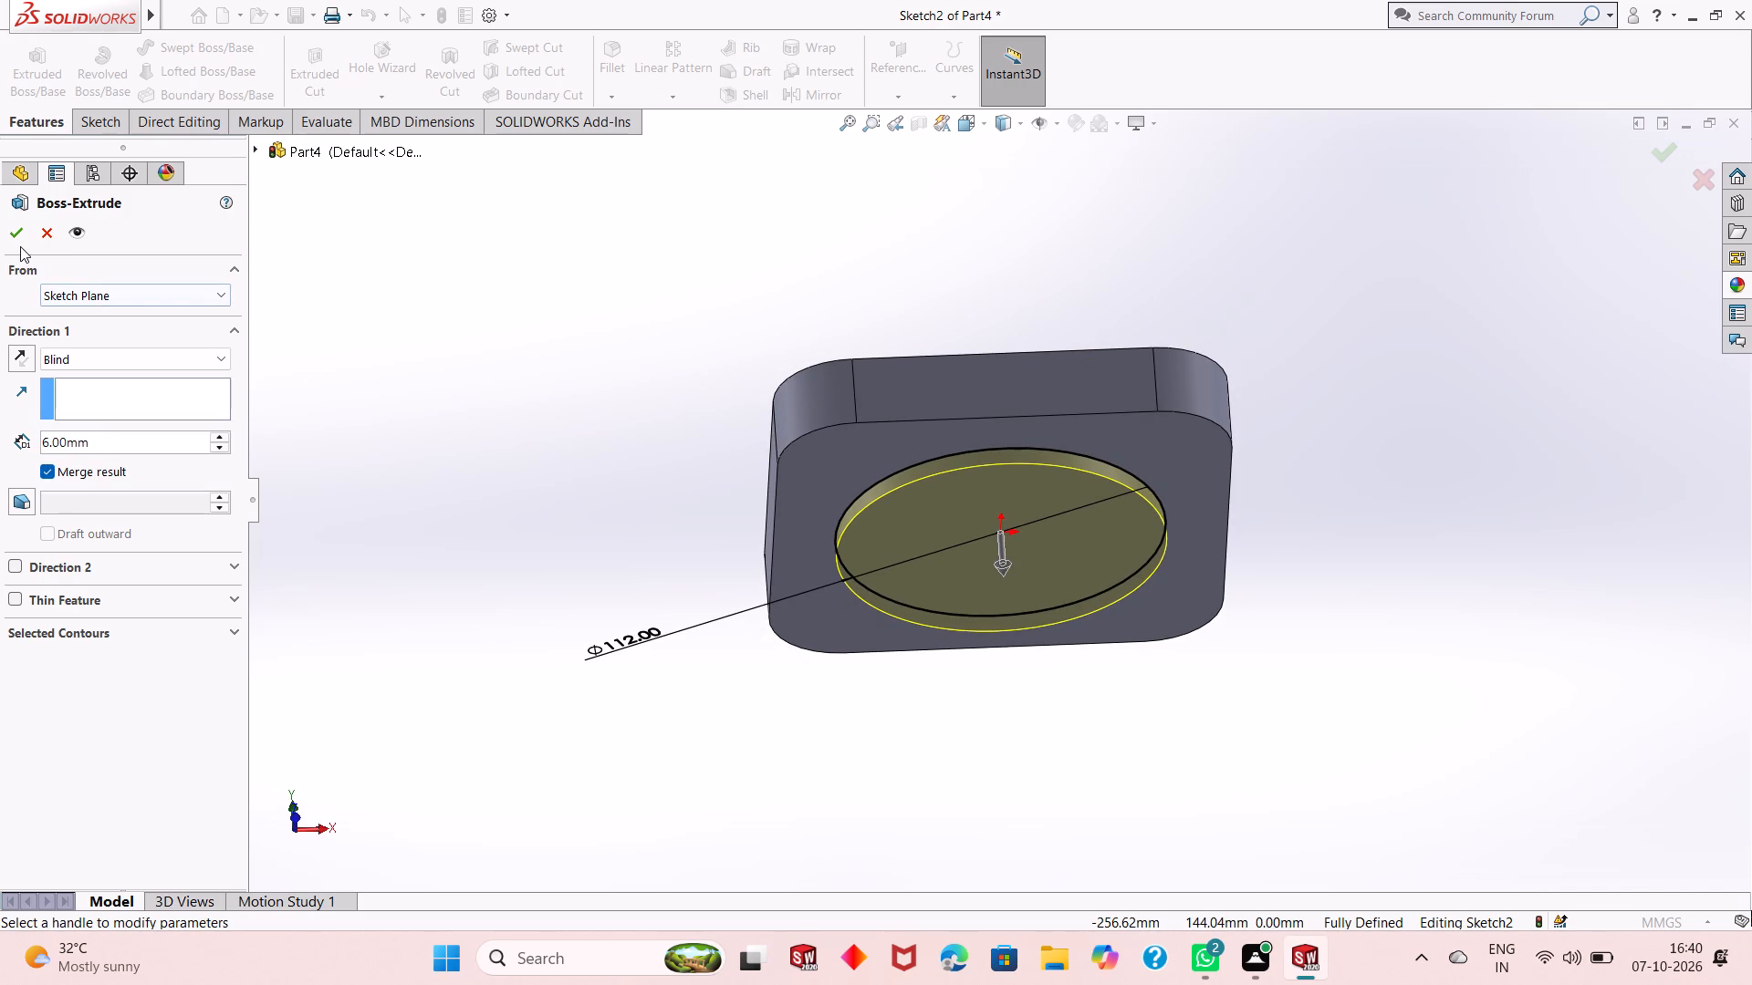
left_click(12, 232)
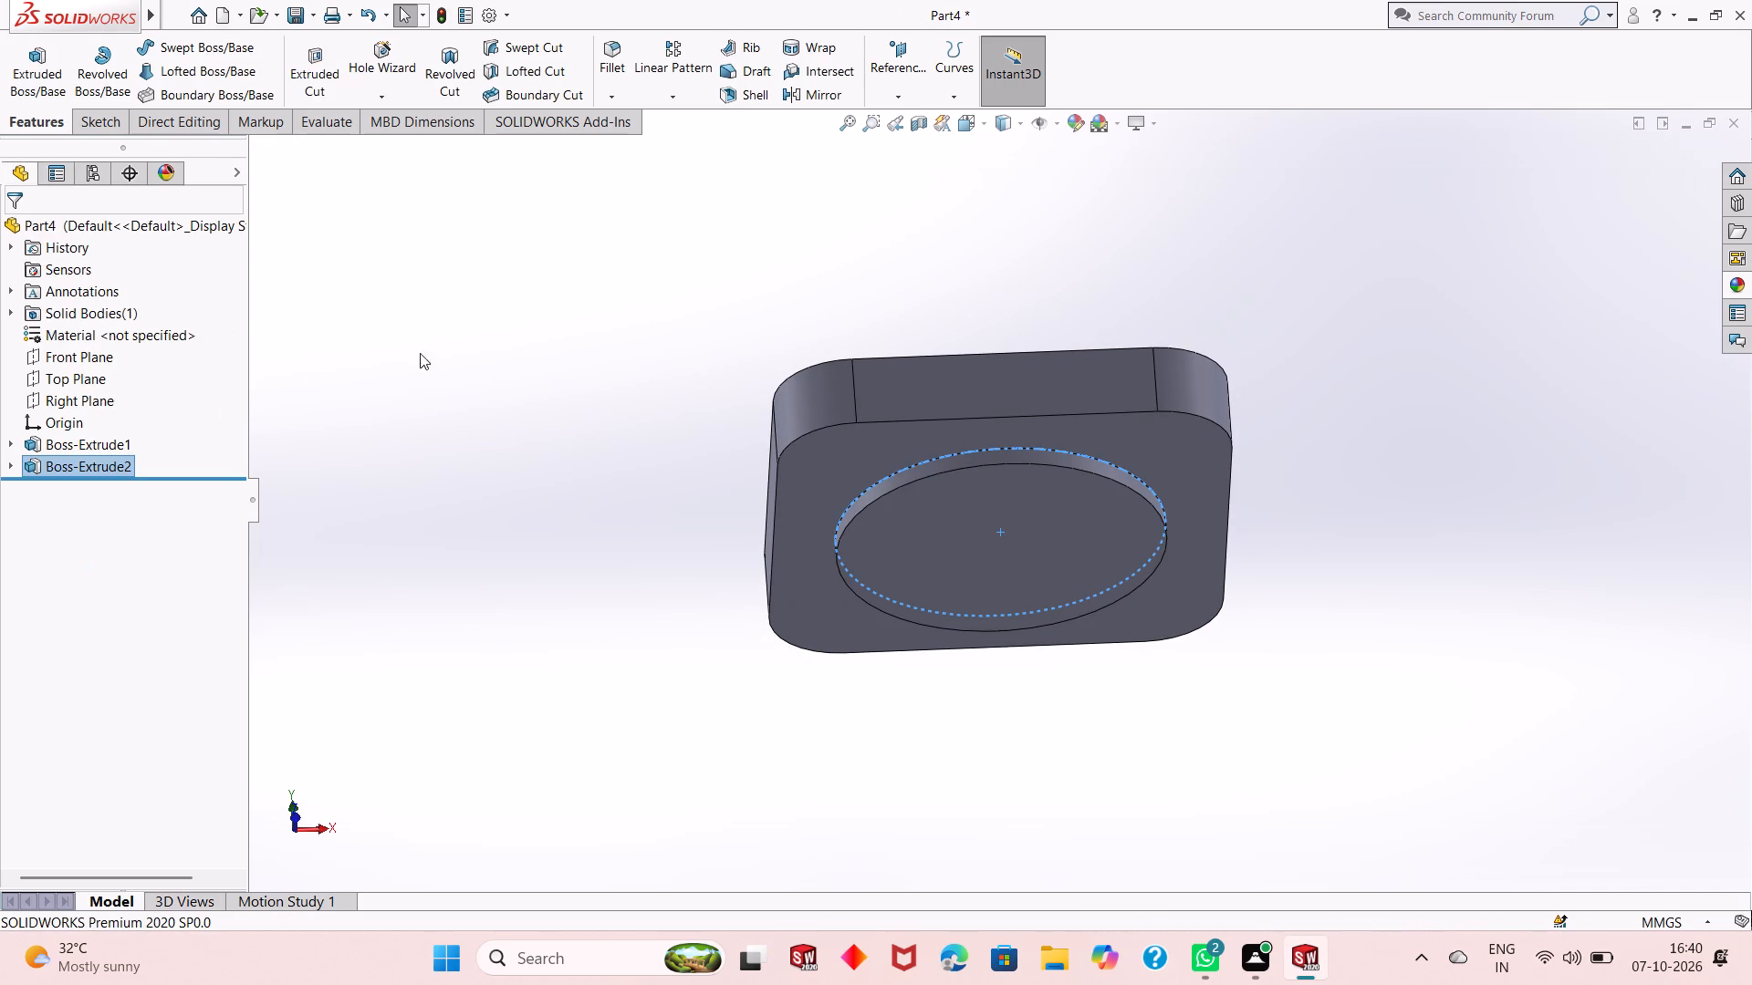
Start a new sketch on the block's flat top face, opposite the round boss, and view it square-on.
middle_click_drag(712, 428, 714, 476)
left_click(714, 476)
middle_click_drag(716, 477, 743, 512)
middle_click_drag(740, 512, 757, 544)
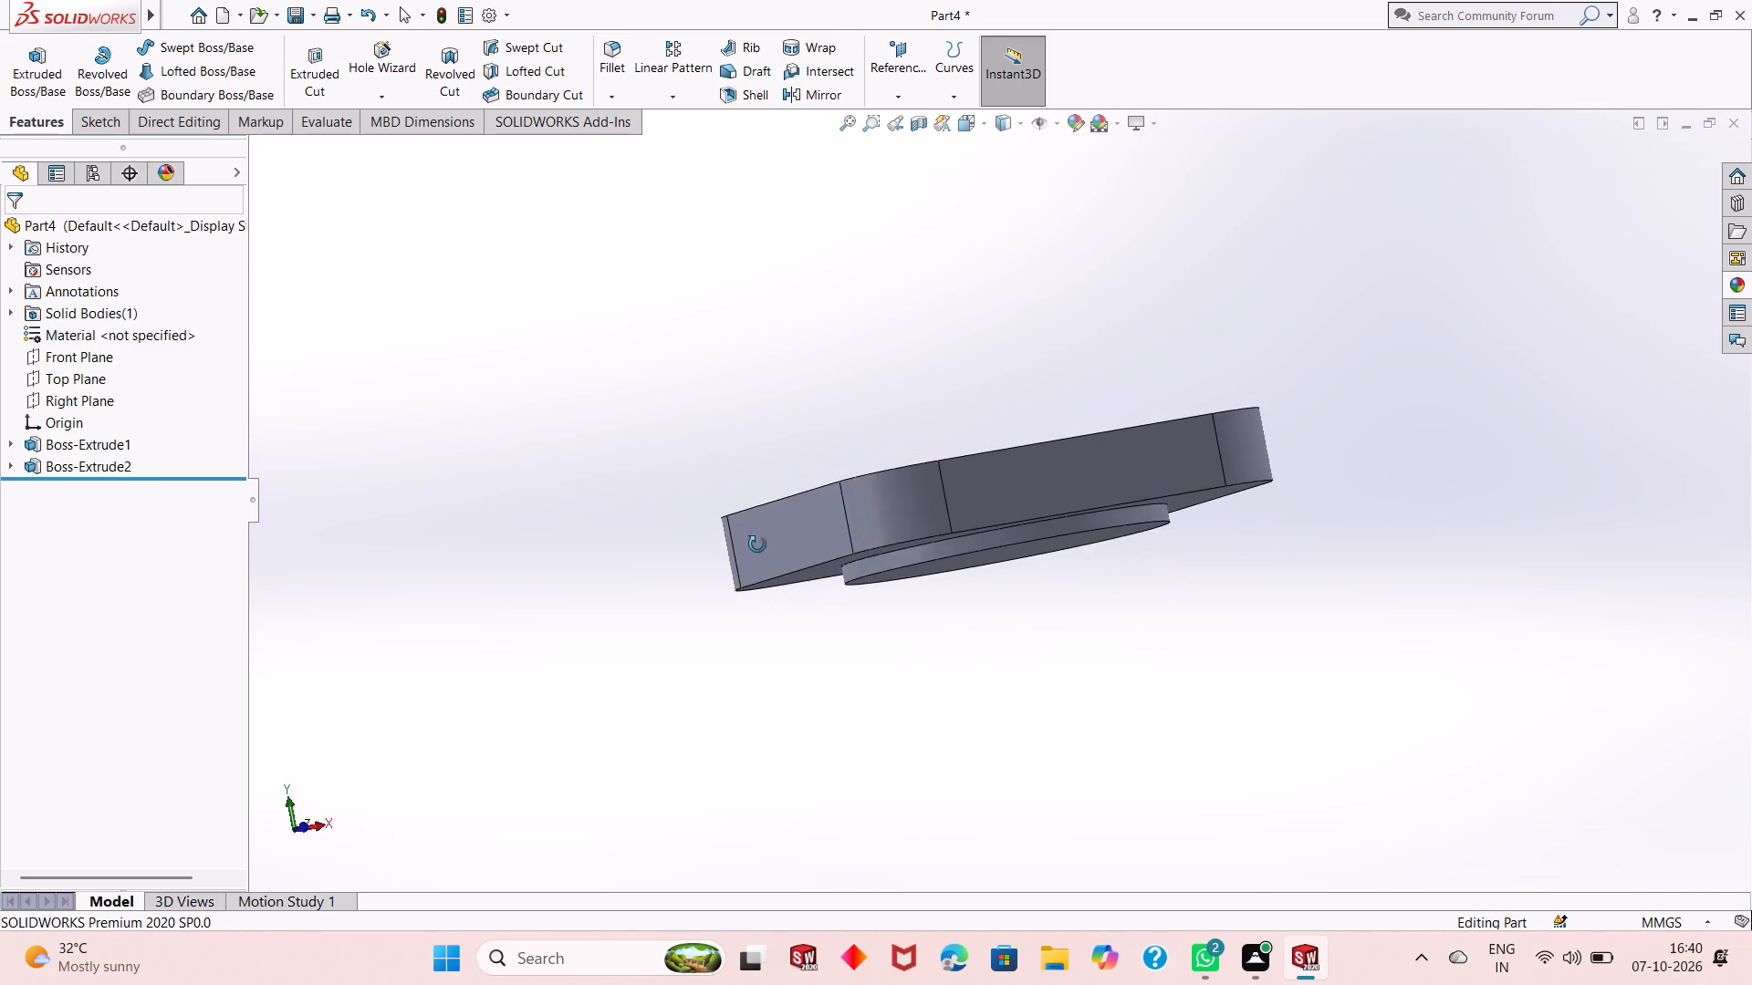
middle_click_drag(757, 544, 758, 602)
scroll(812, 441, "down", 2)
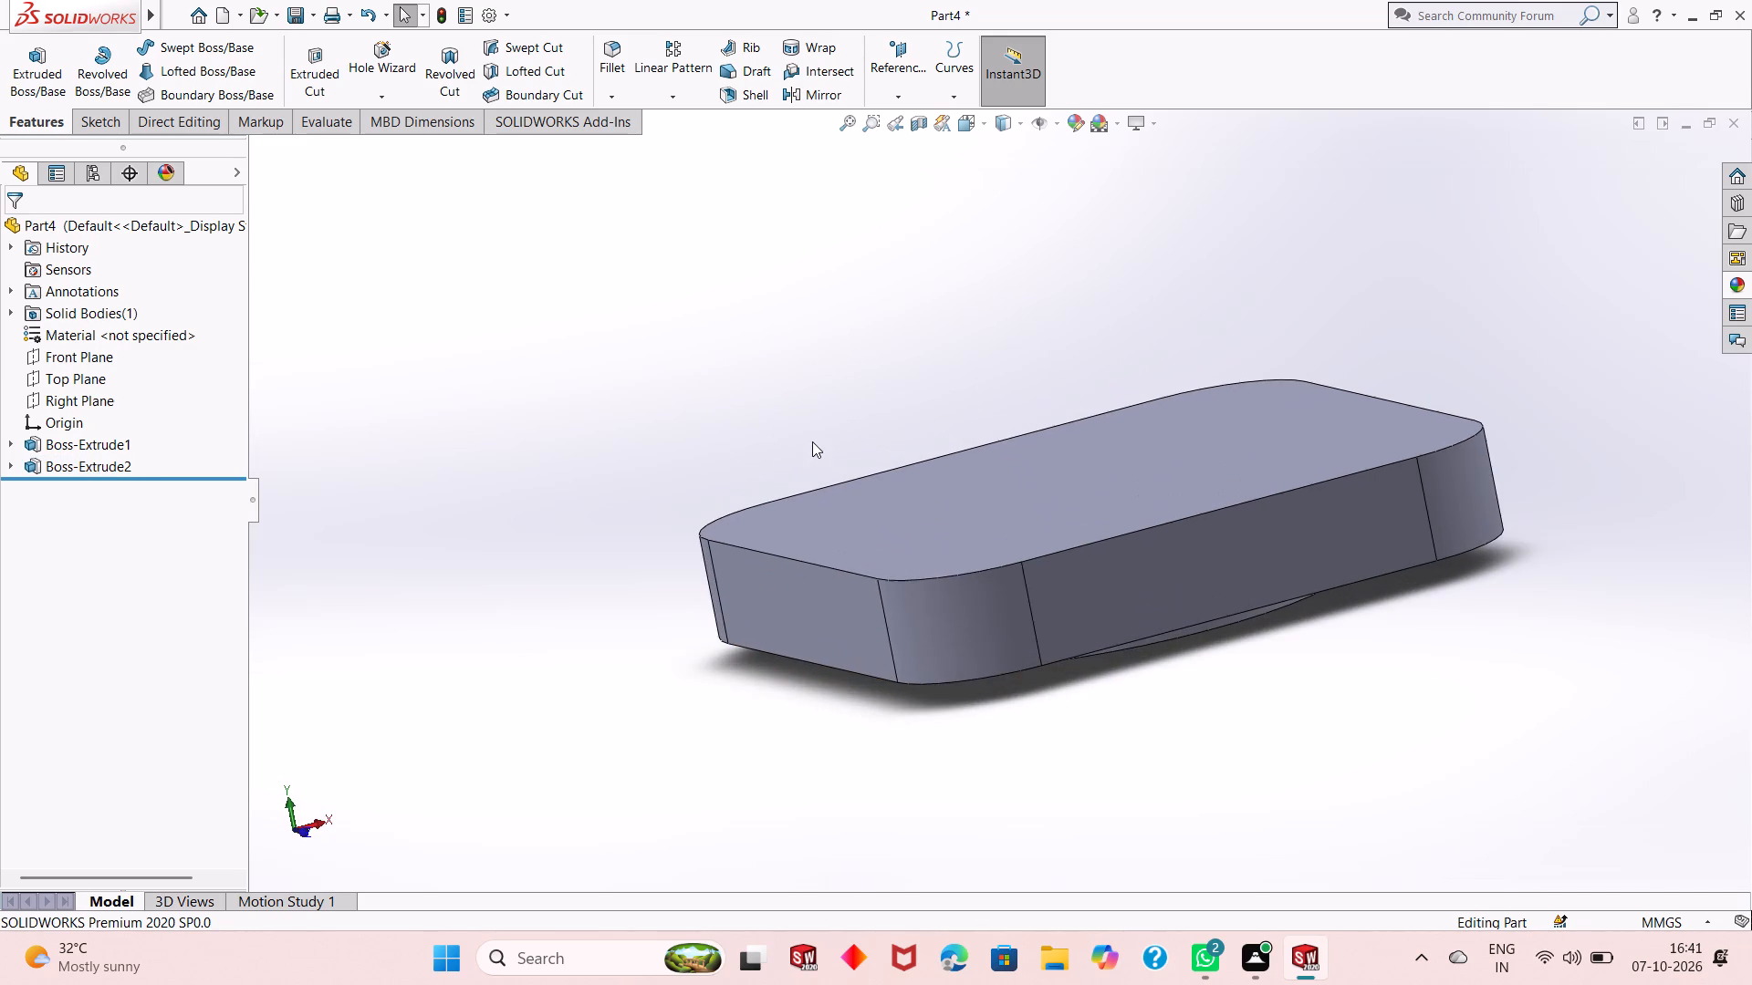
scroll(812, 441, "down", 1)
scroll(878, 463, "up", 3)
middle_click_drag(916, 423, 998, 468)
scroll(1048, 486, "up", 1)
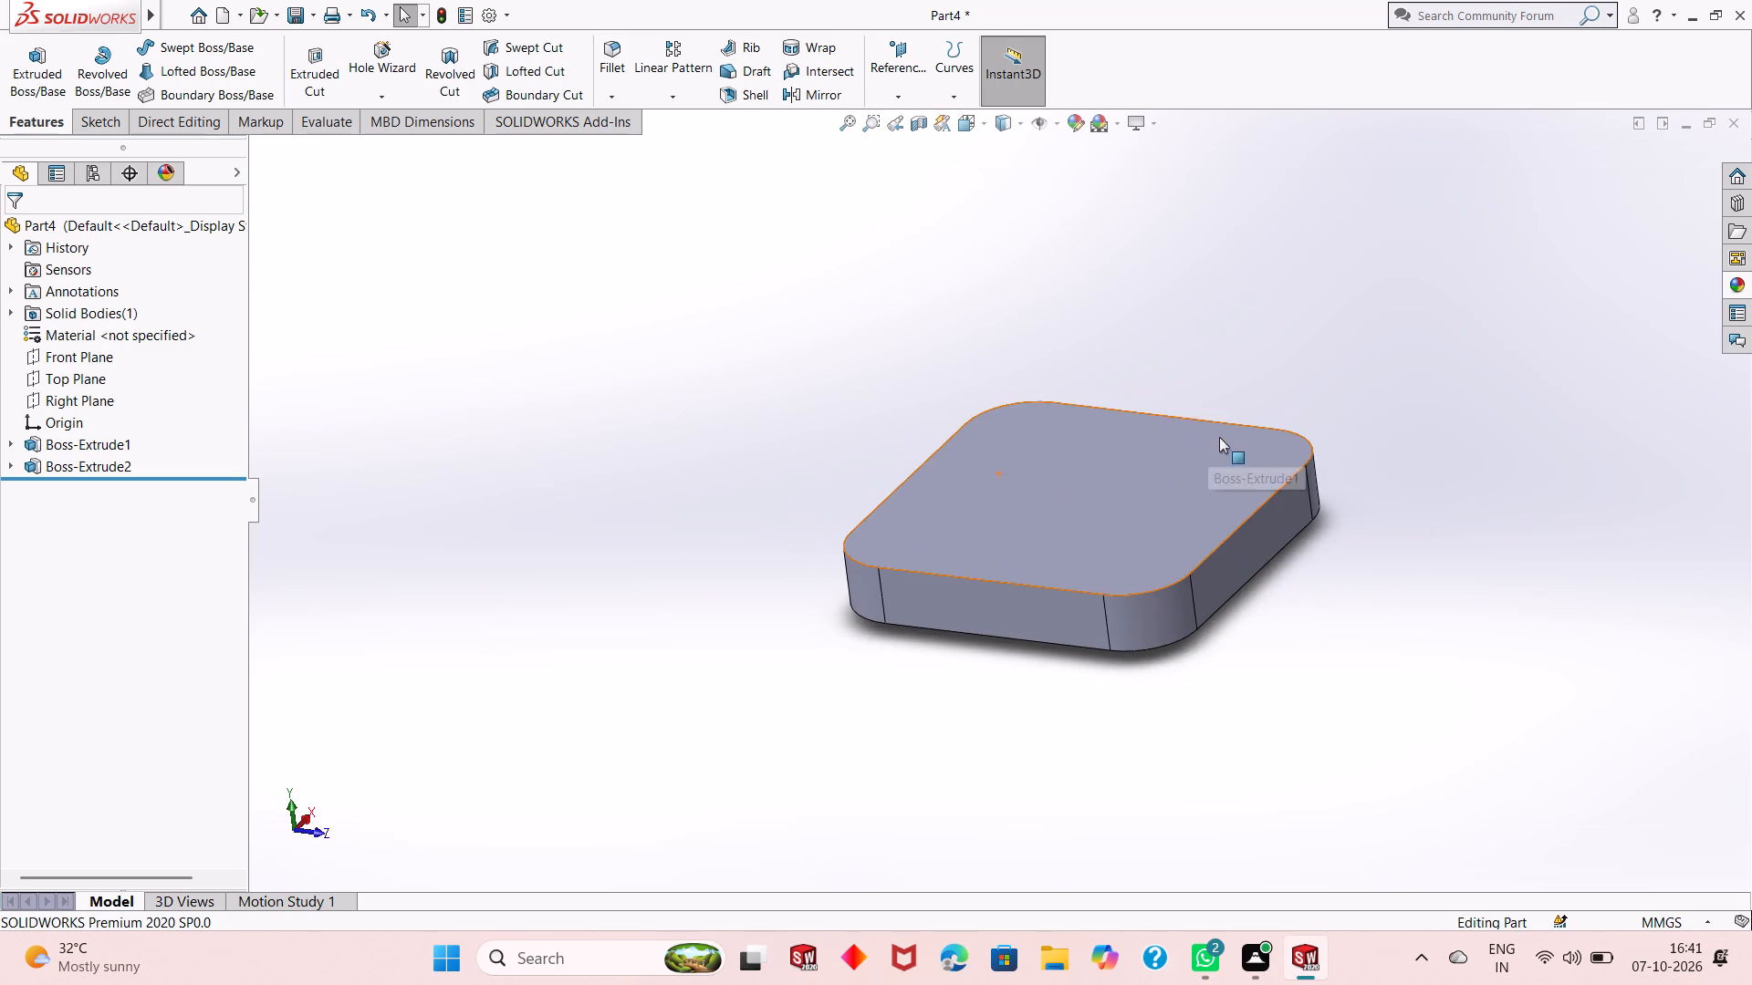
scroll(1212, 447, "down", 2)
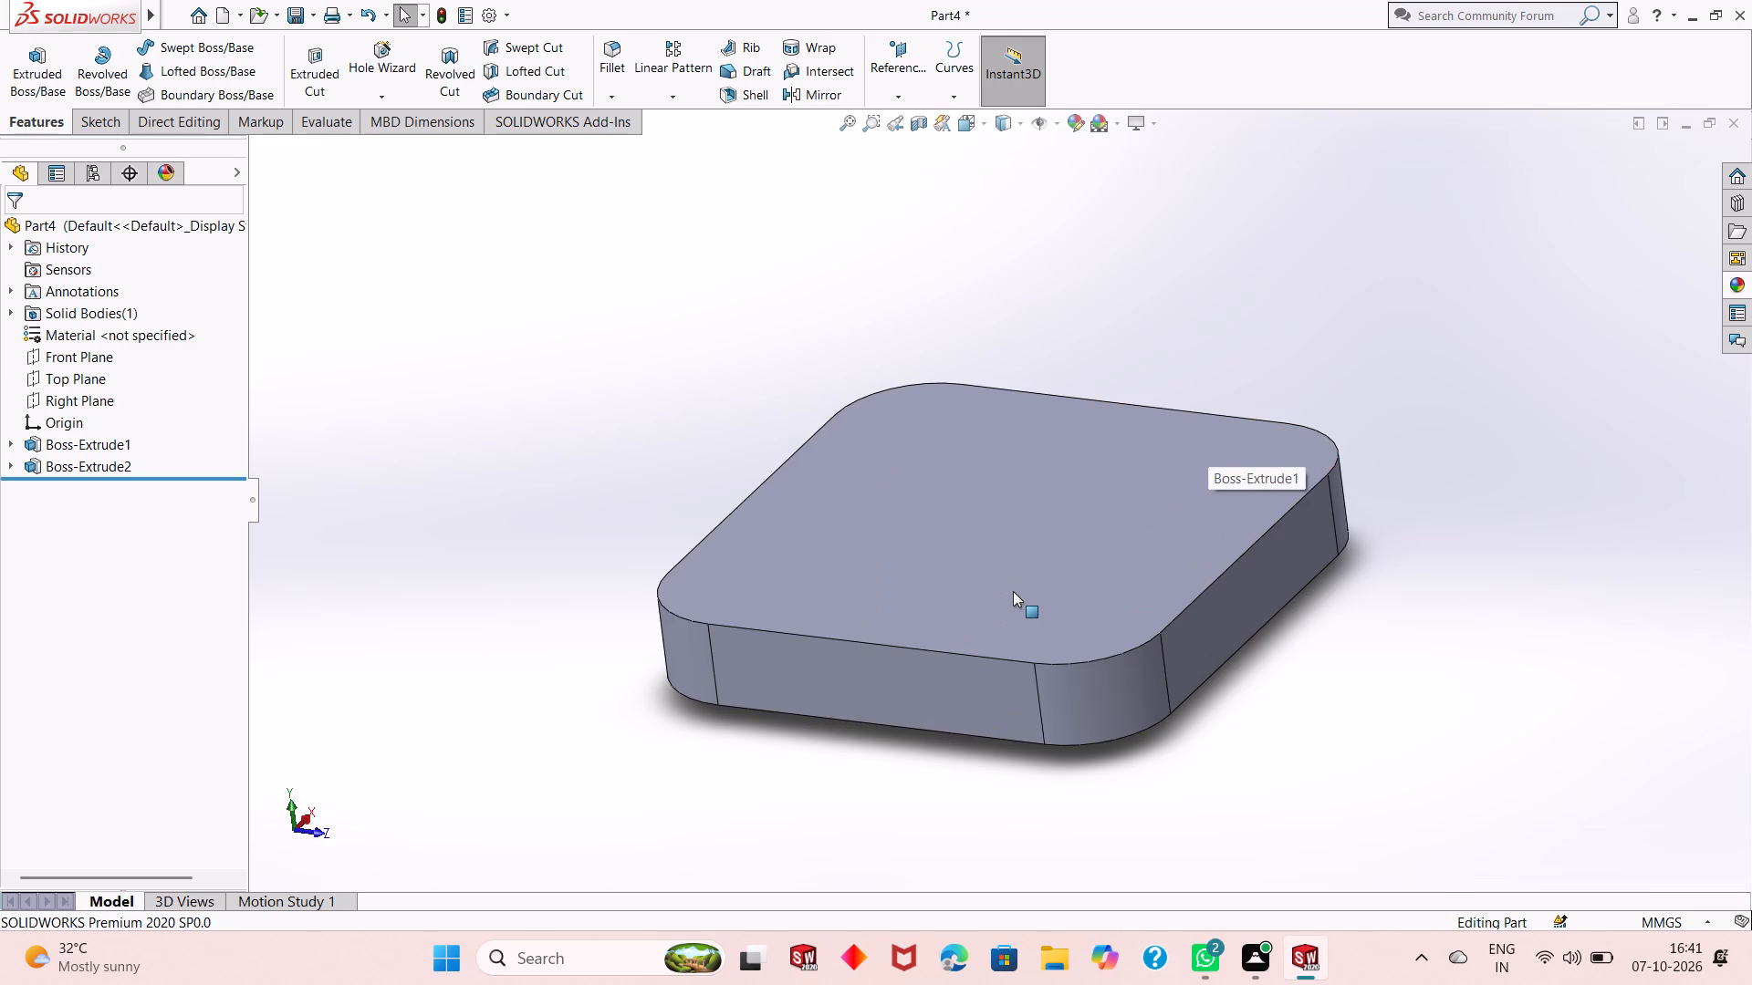
left_click(1013, 591)
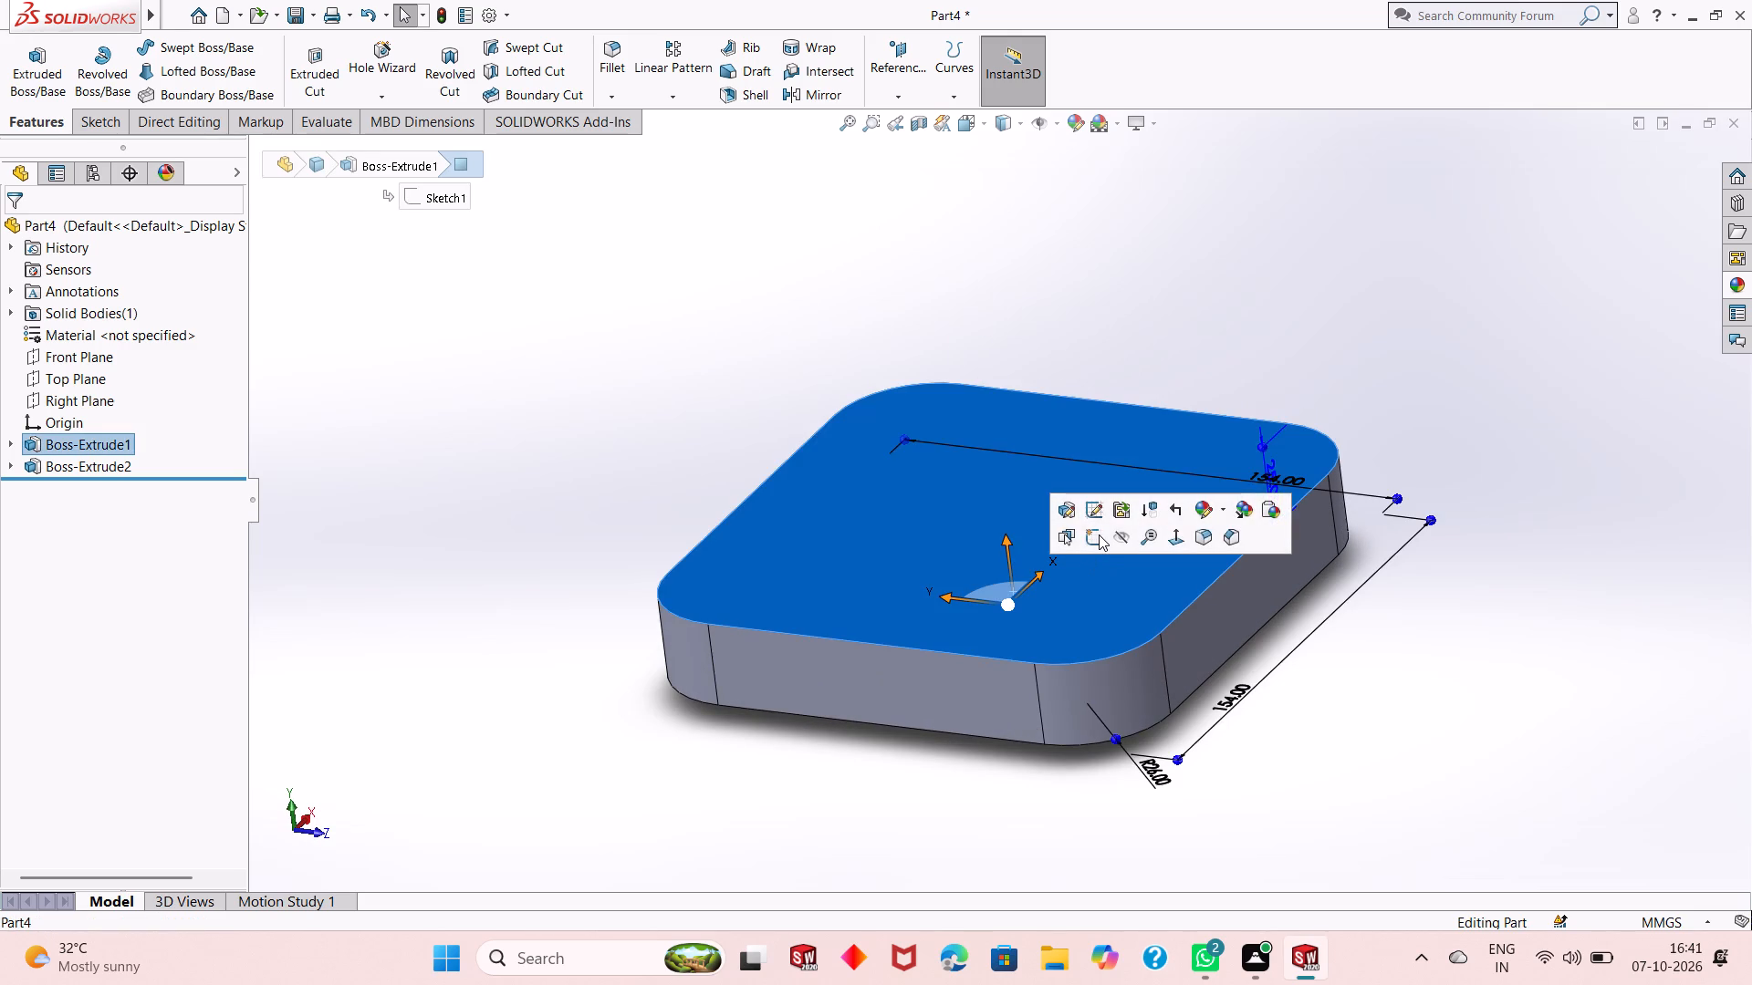
left_click(1099, 534)
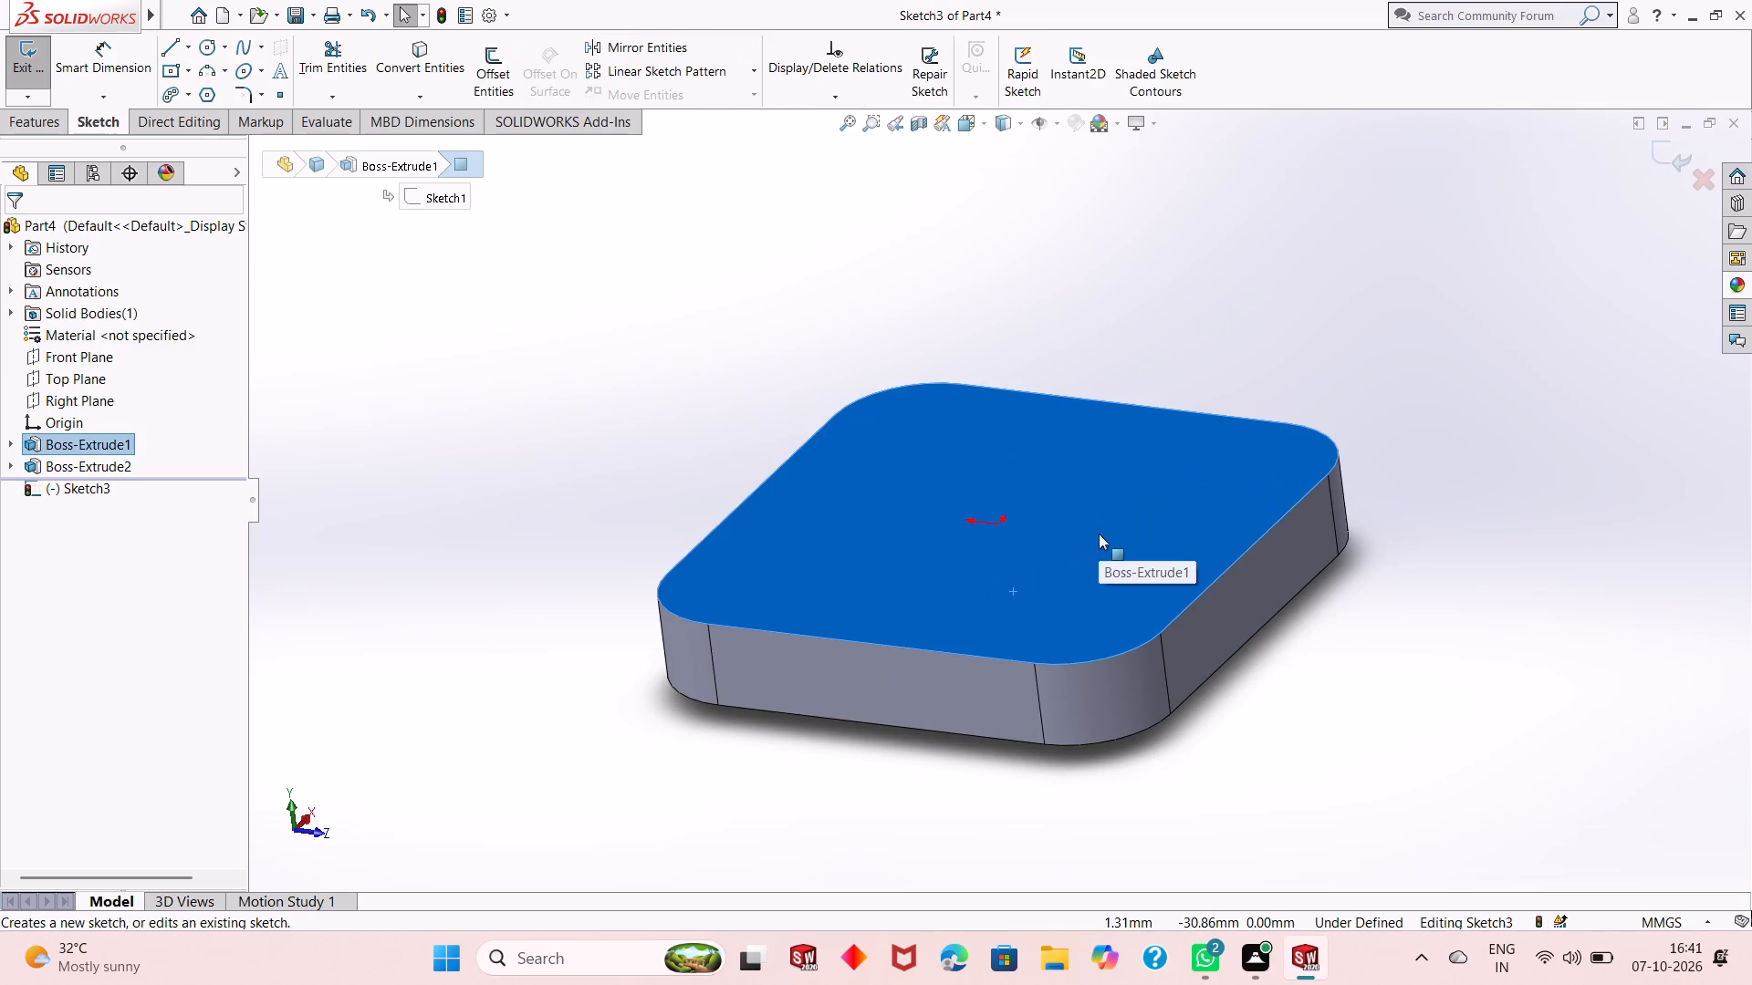
key("ctrl+8")
scroll(1017, 579, "up", 1)
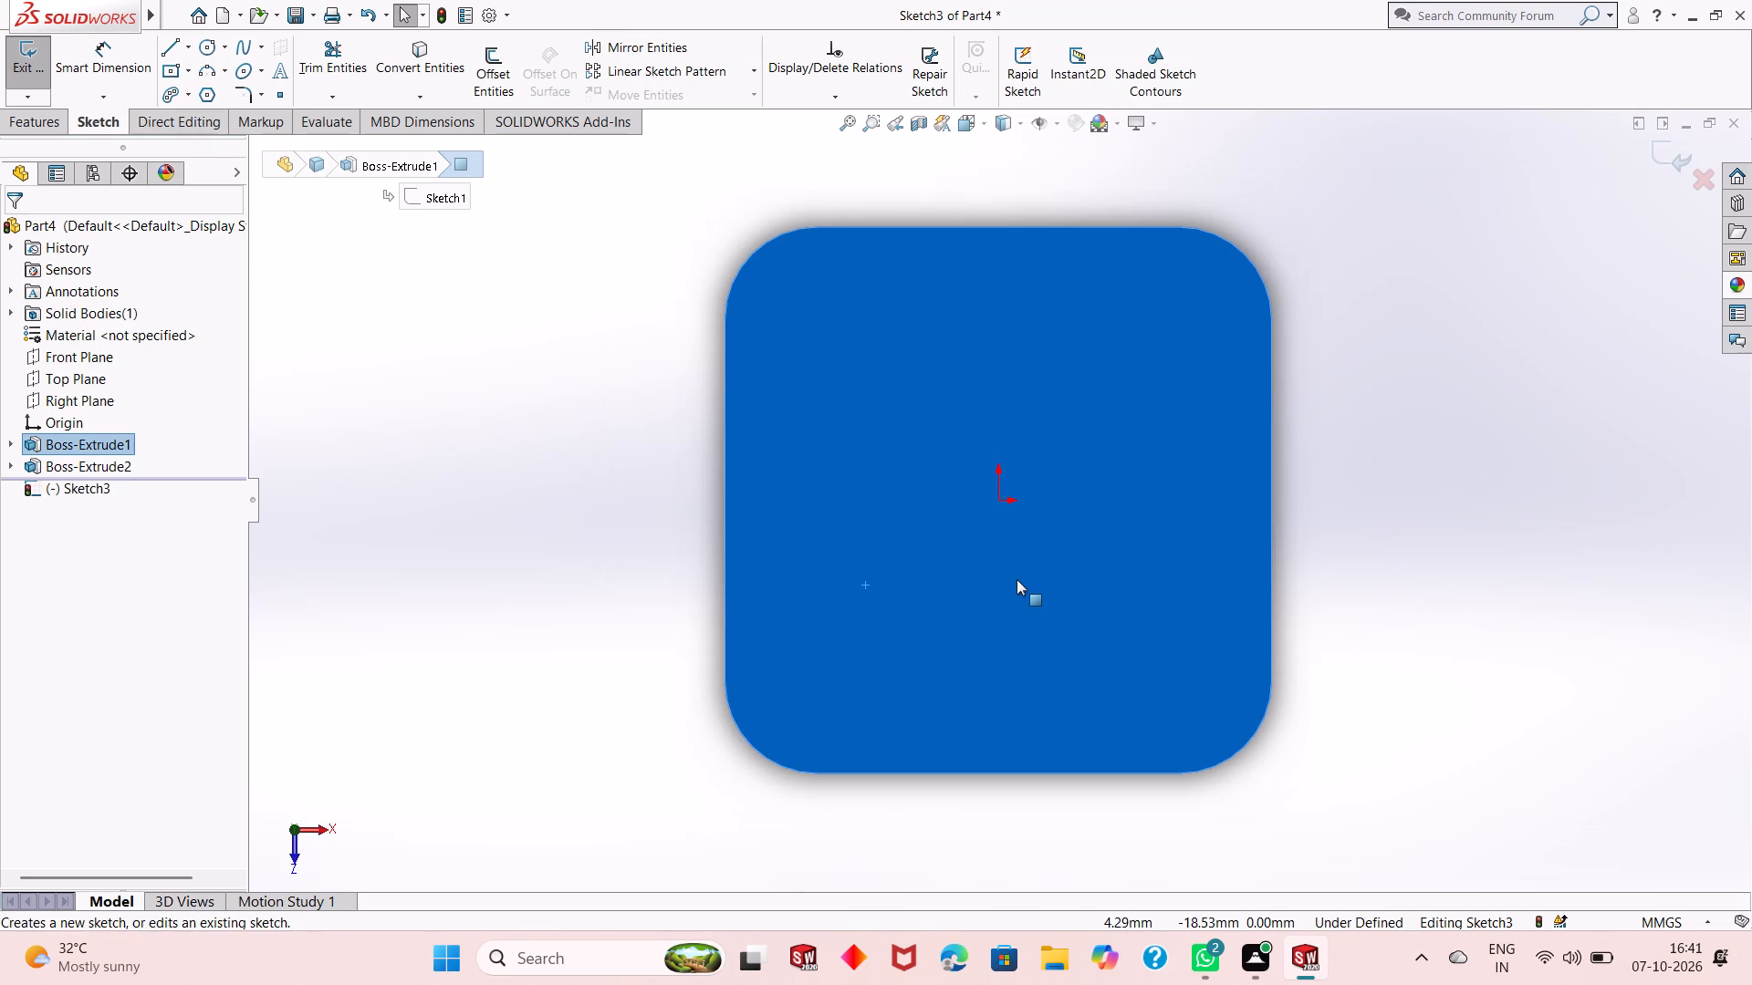
key("Escape")
key("Escape")
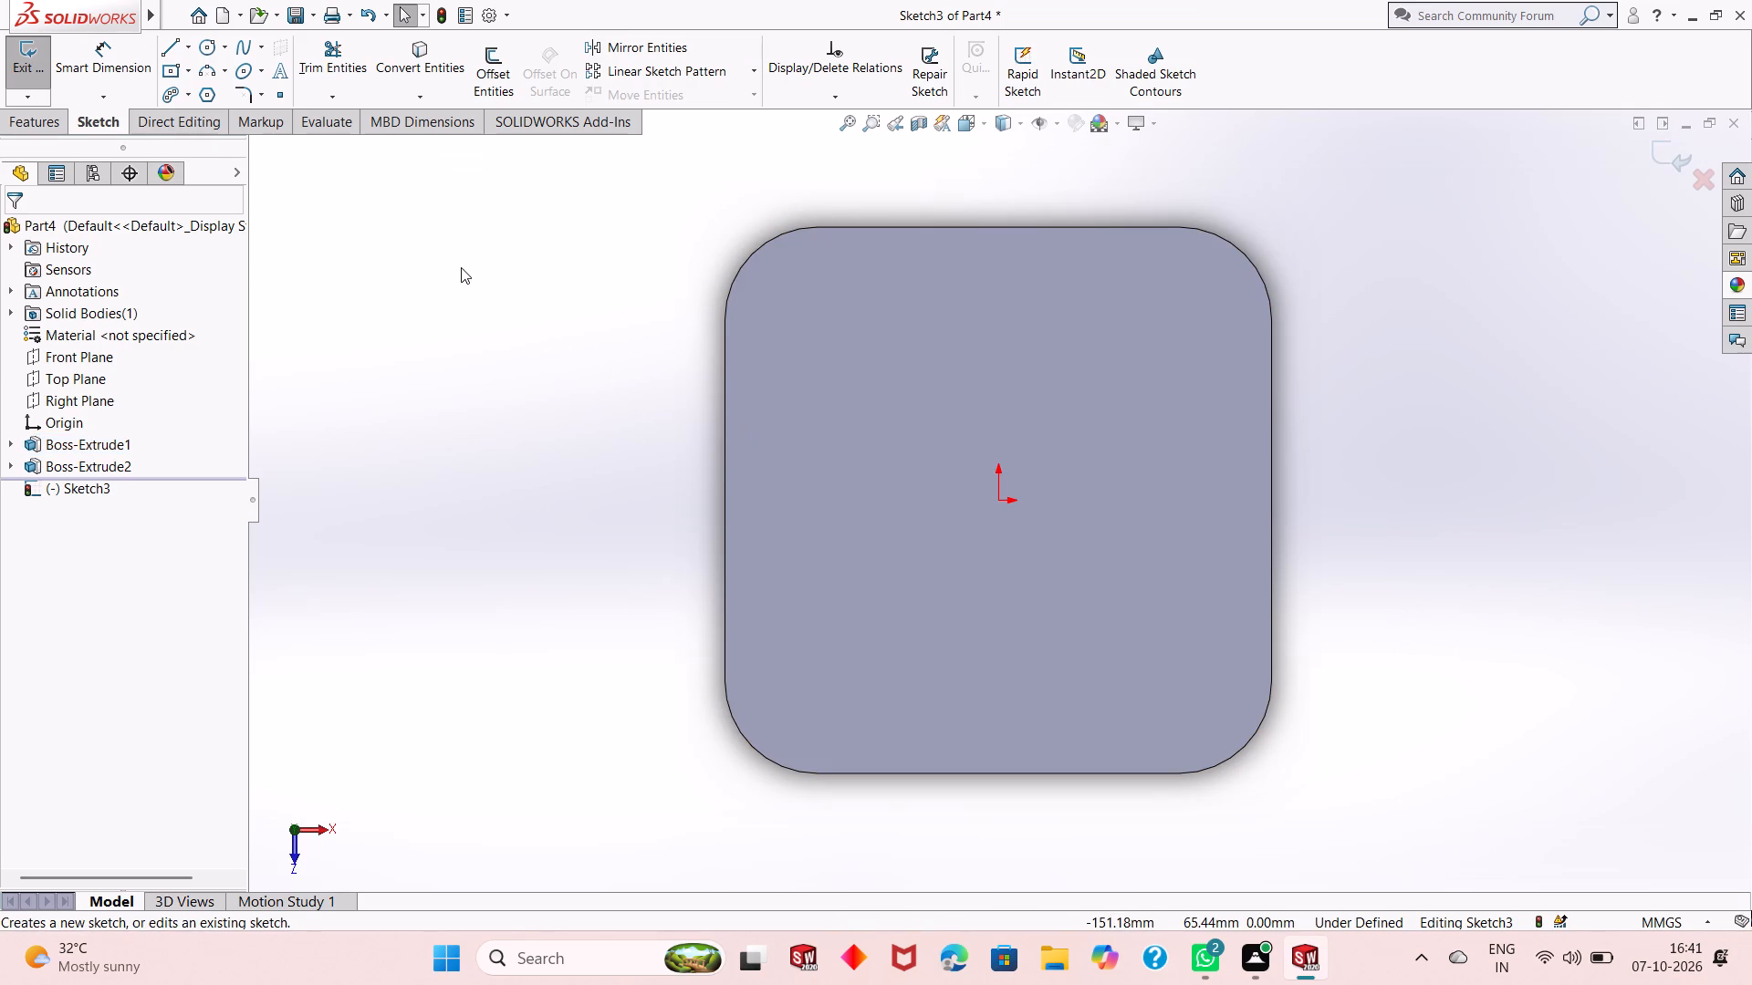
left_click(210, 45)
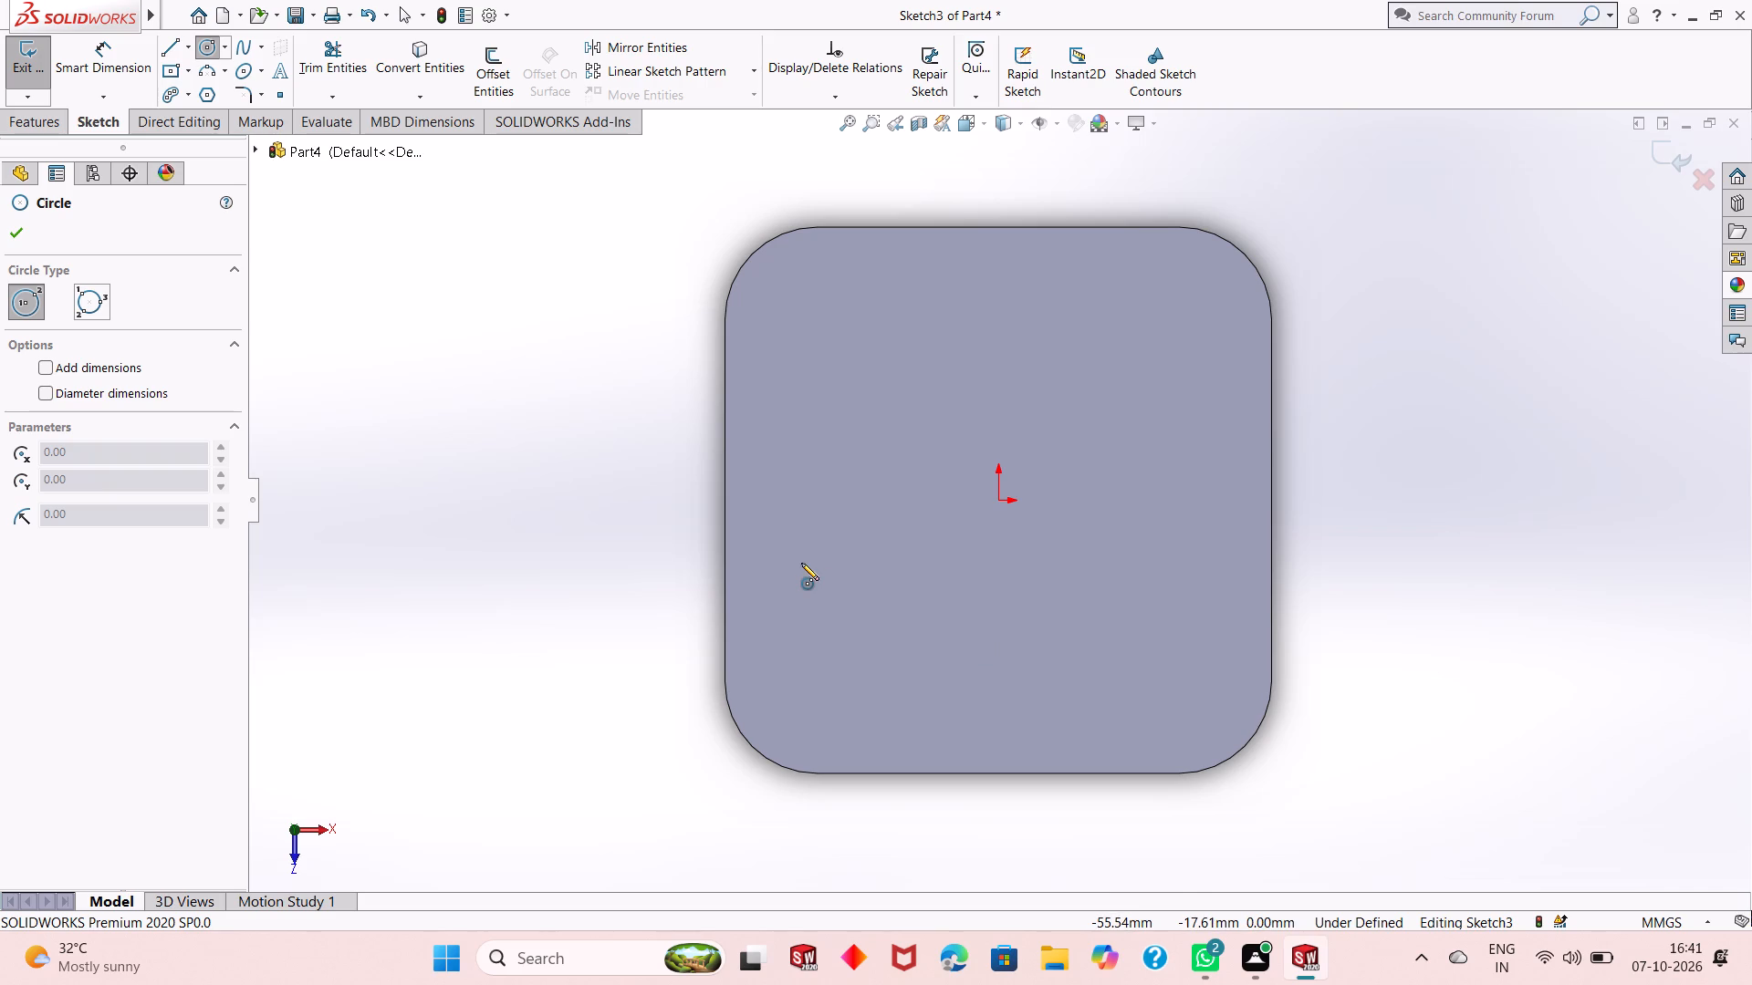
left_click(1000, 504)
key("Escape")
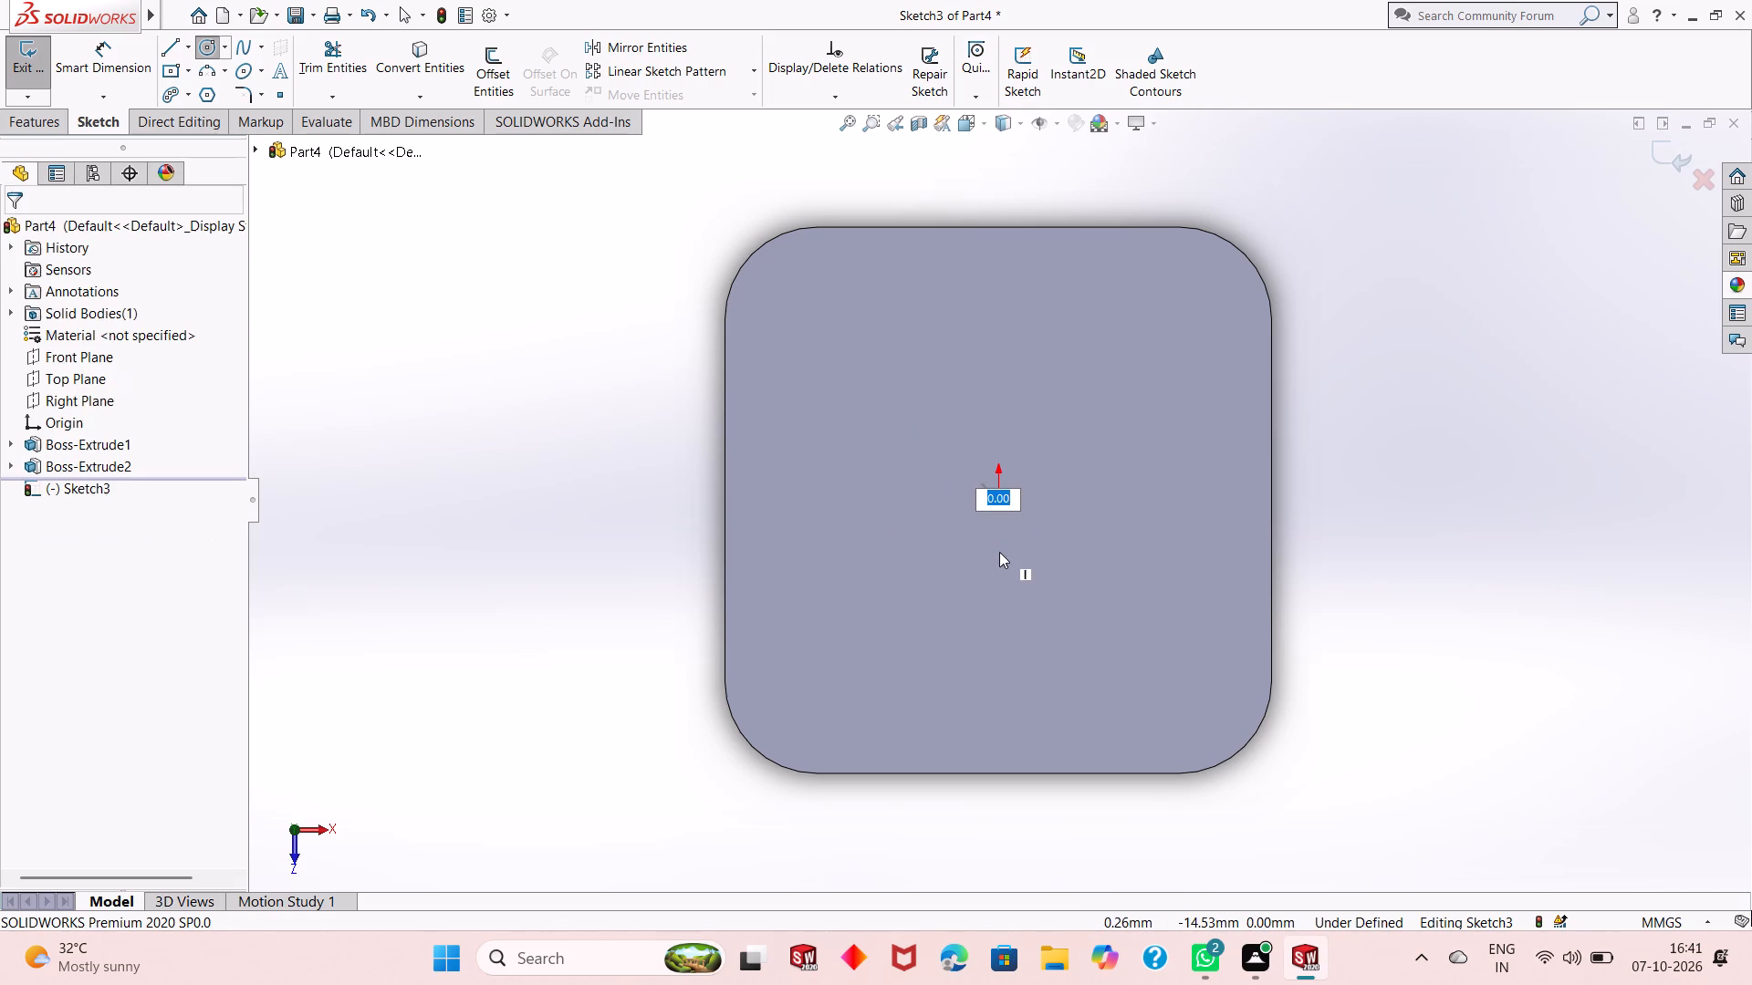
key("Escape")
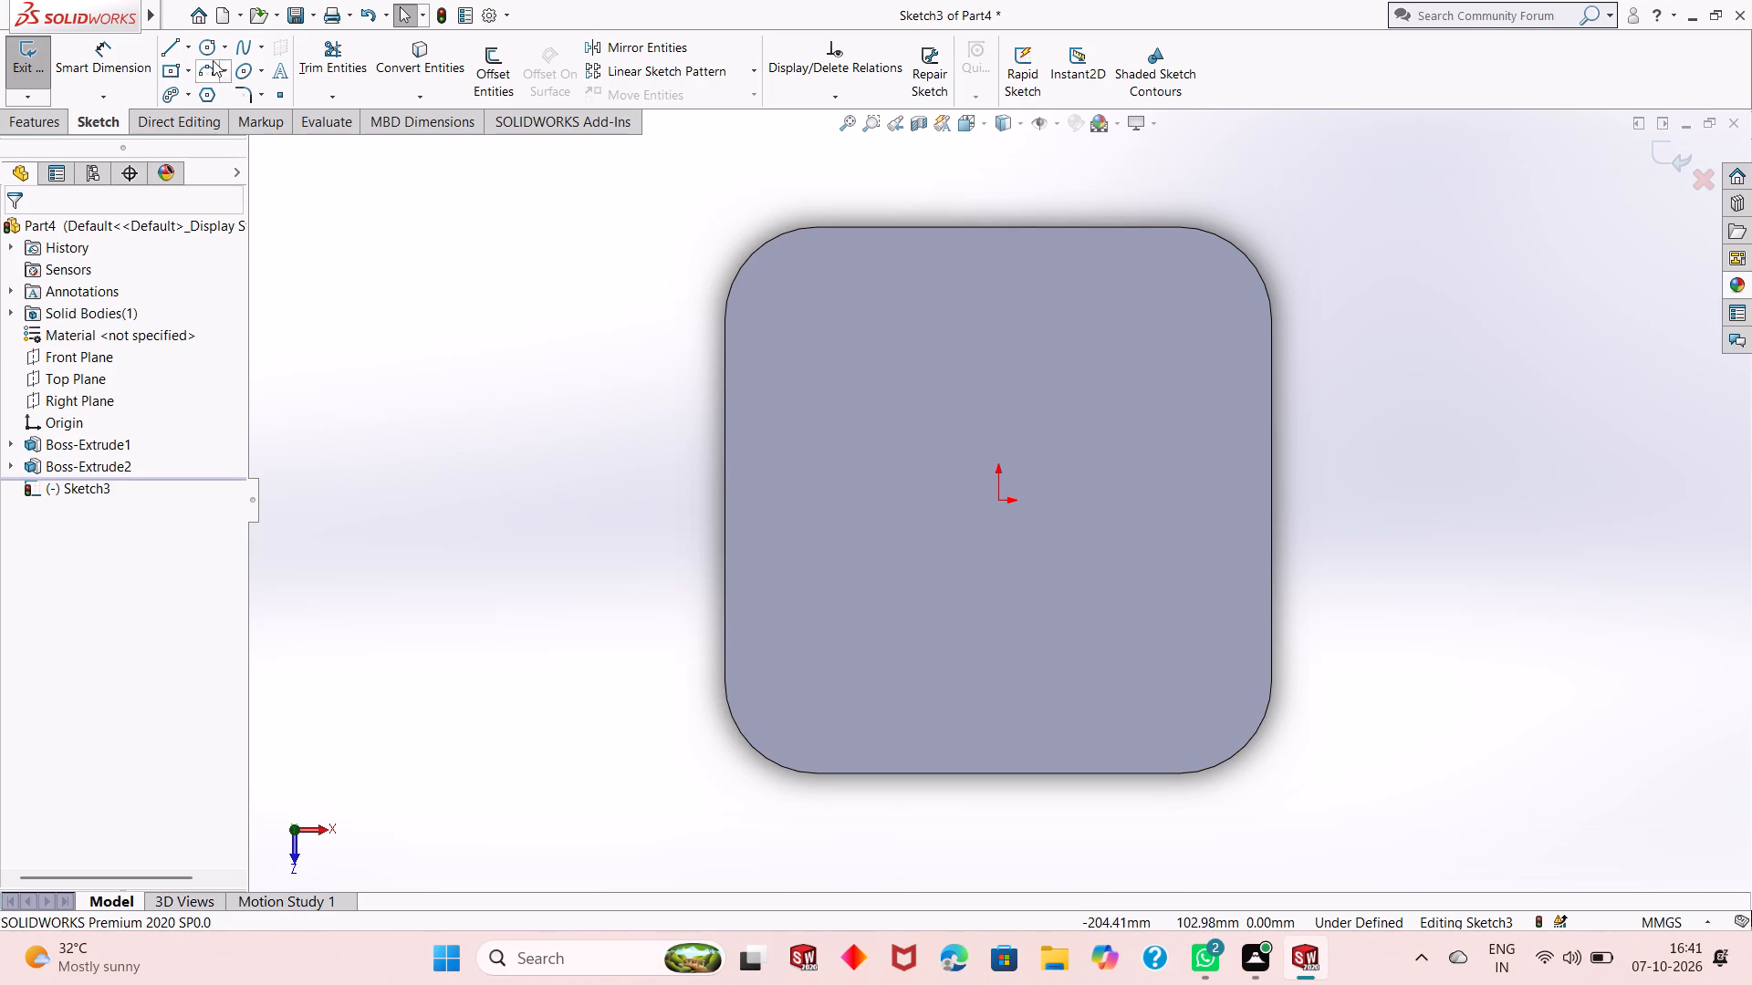
Sketch a circle of about 34 mm radius centred on the origin on the top face.
left_click(207, 48)
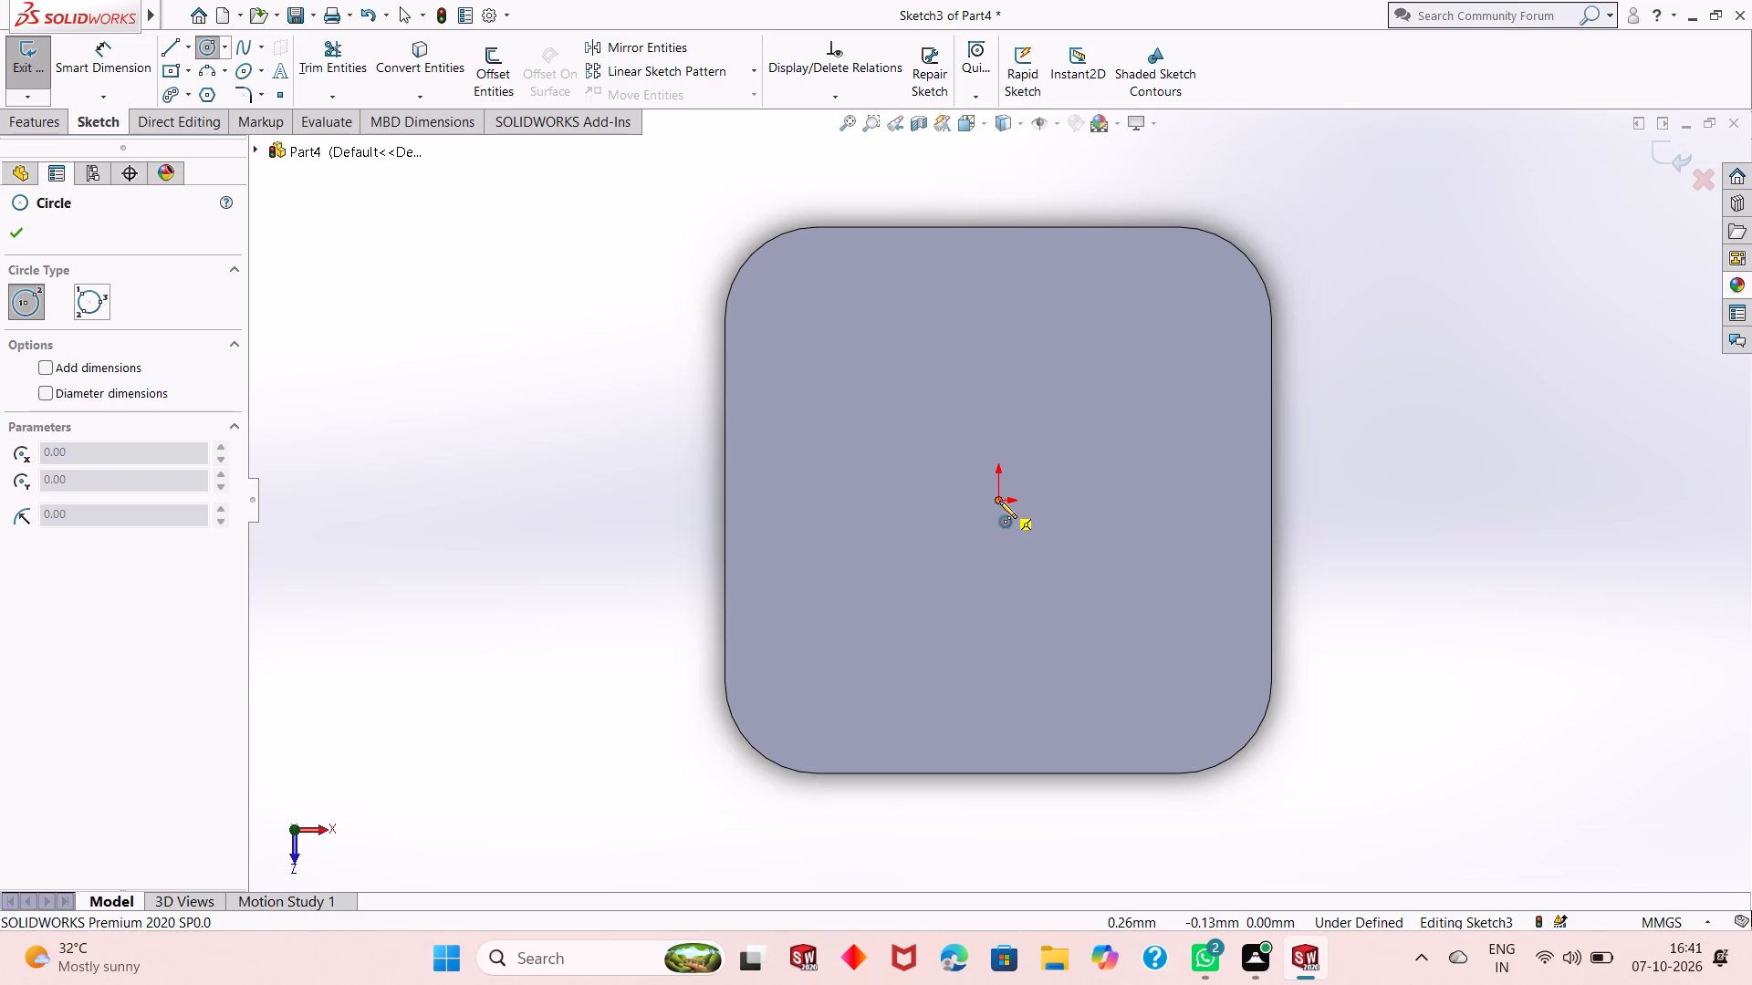
left_click(998, 501)
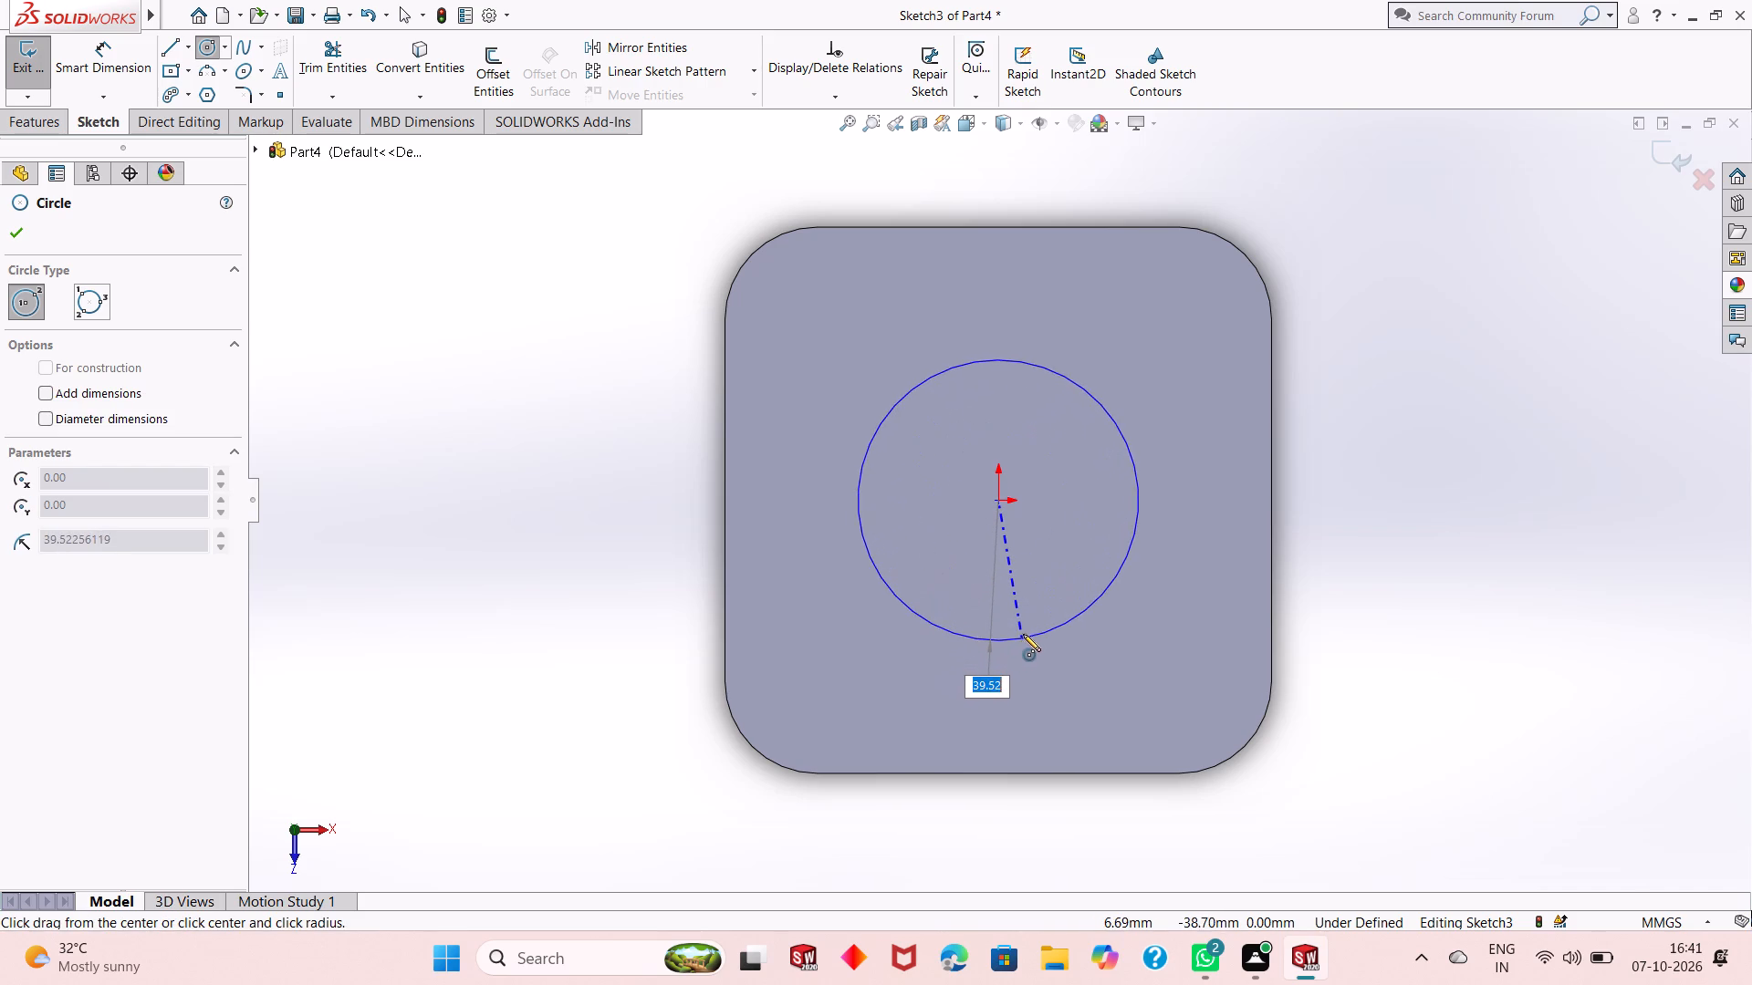
left_click(1028, 617)
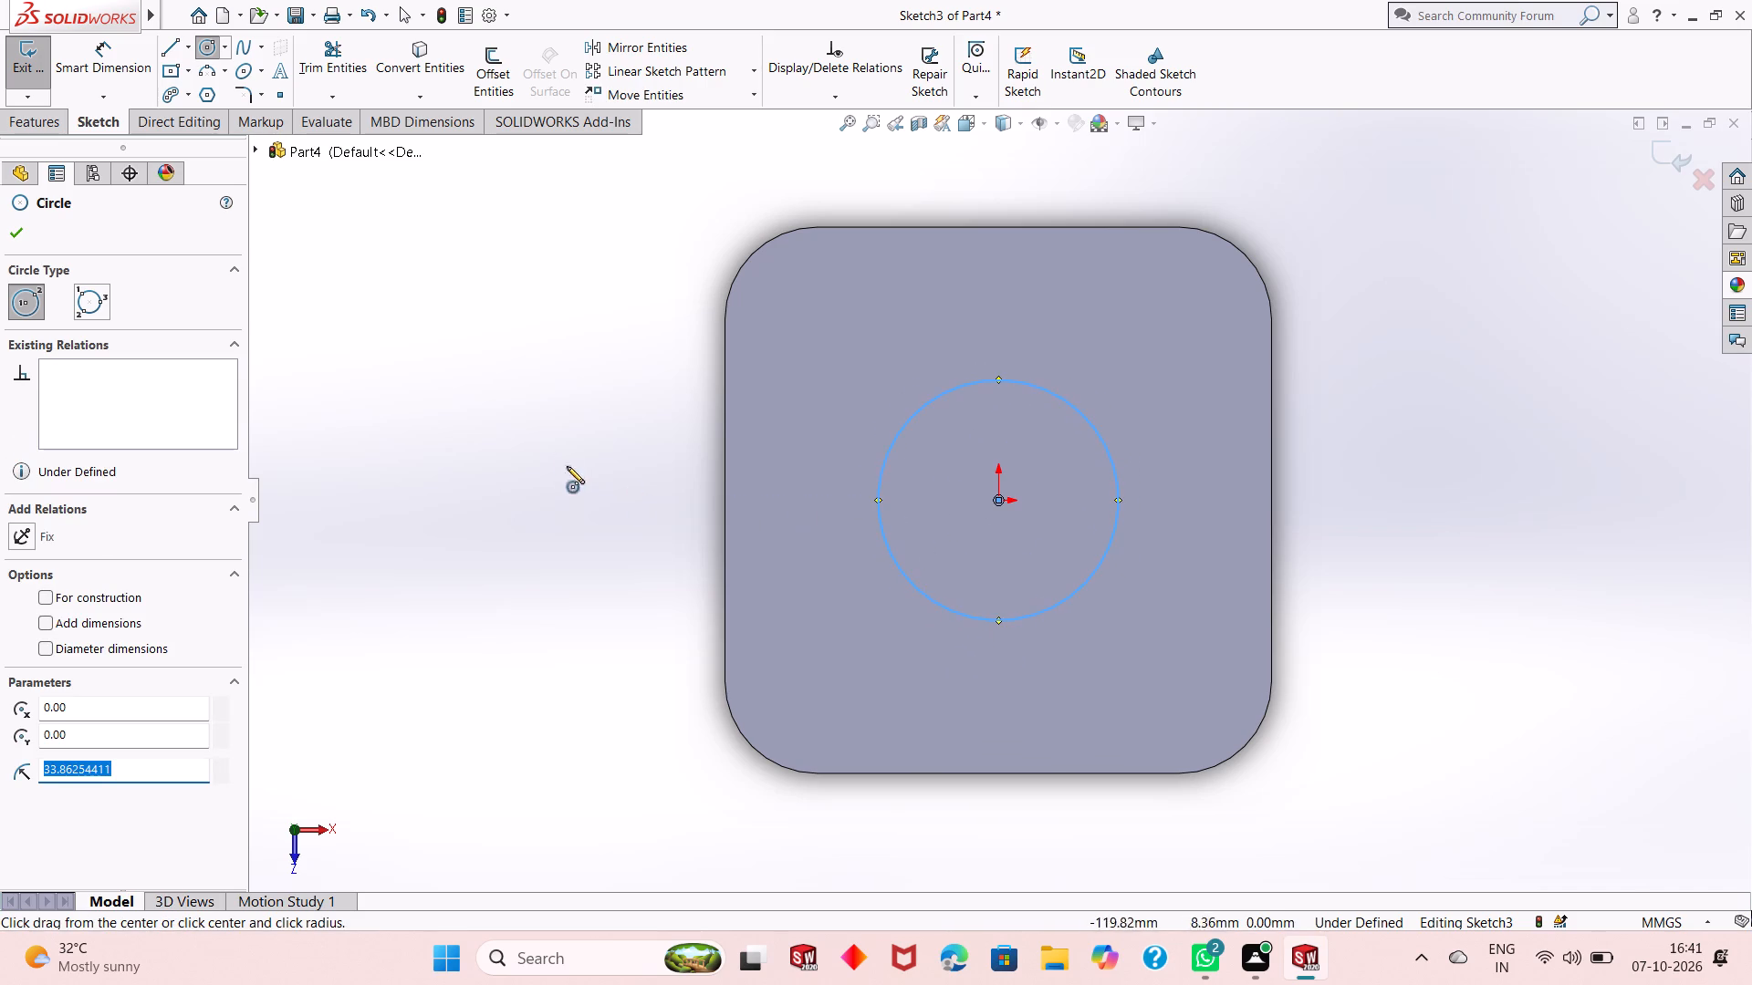
right_click(517, 417)
left_click(538, 426)
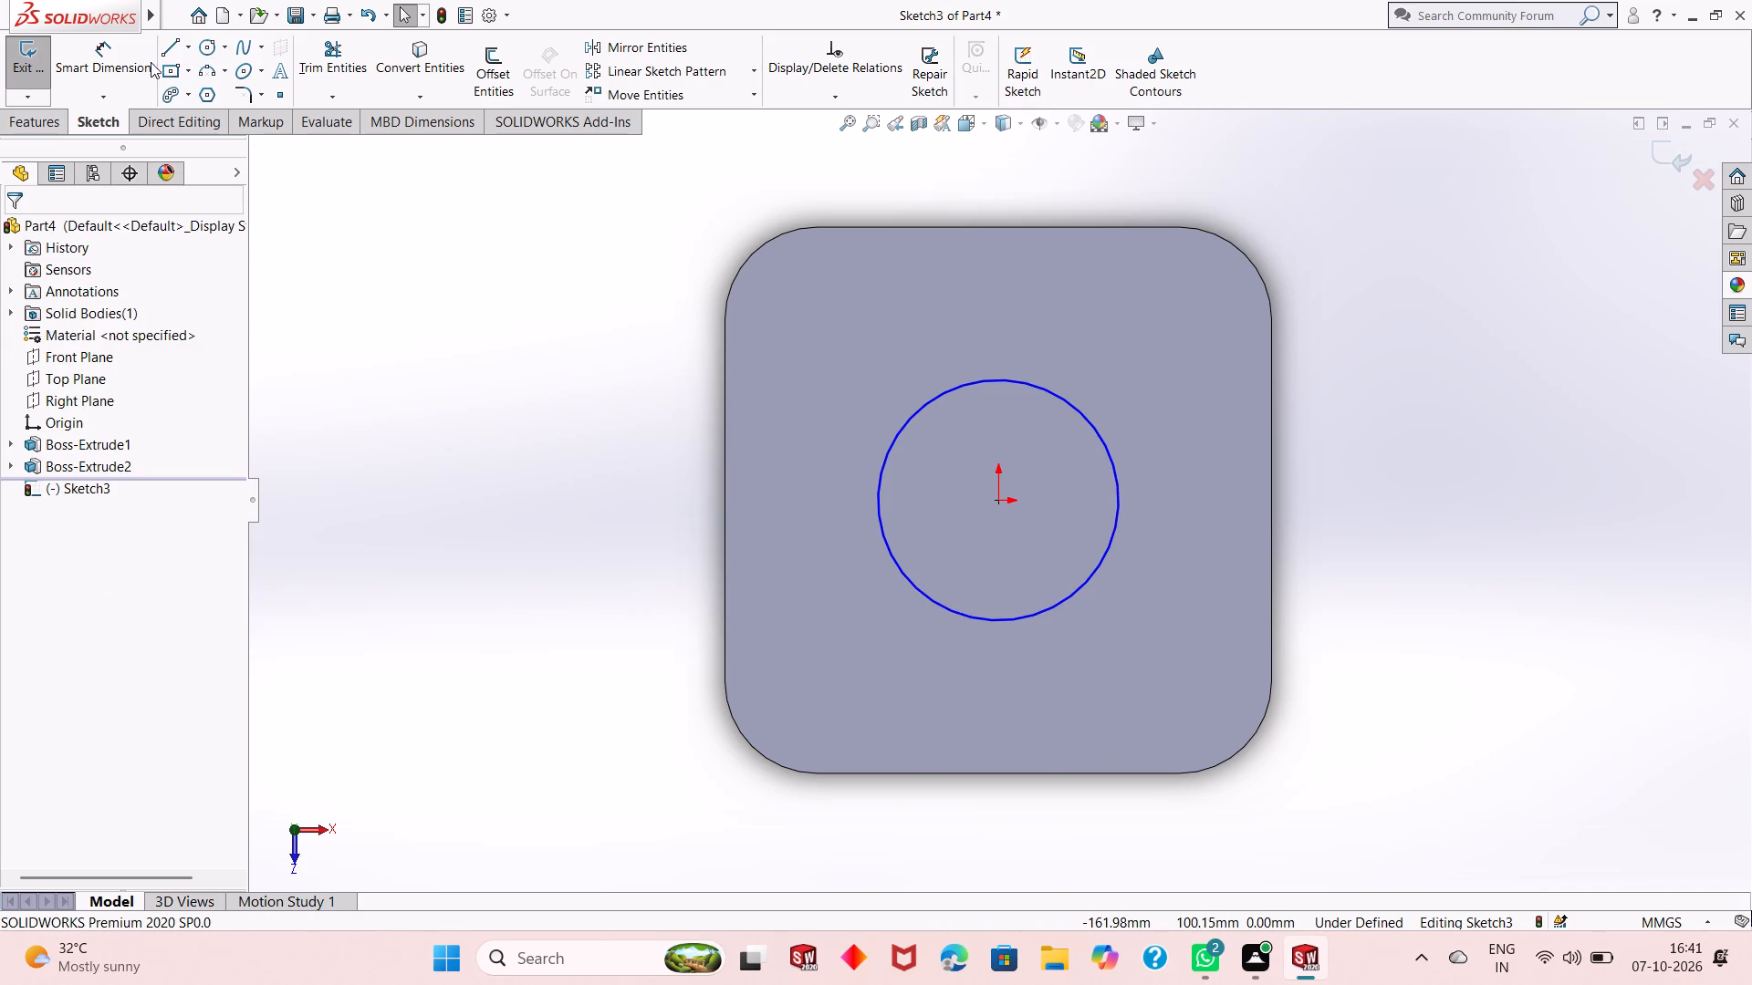
Sketch two circles of about 12 mm and 13 mm radius, centred vertically above and below the origin, outside the central circle.
left_click(200, 53)
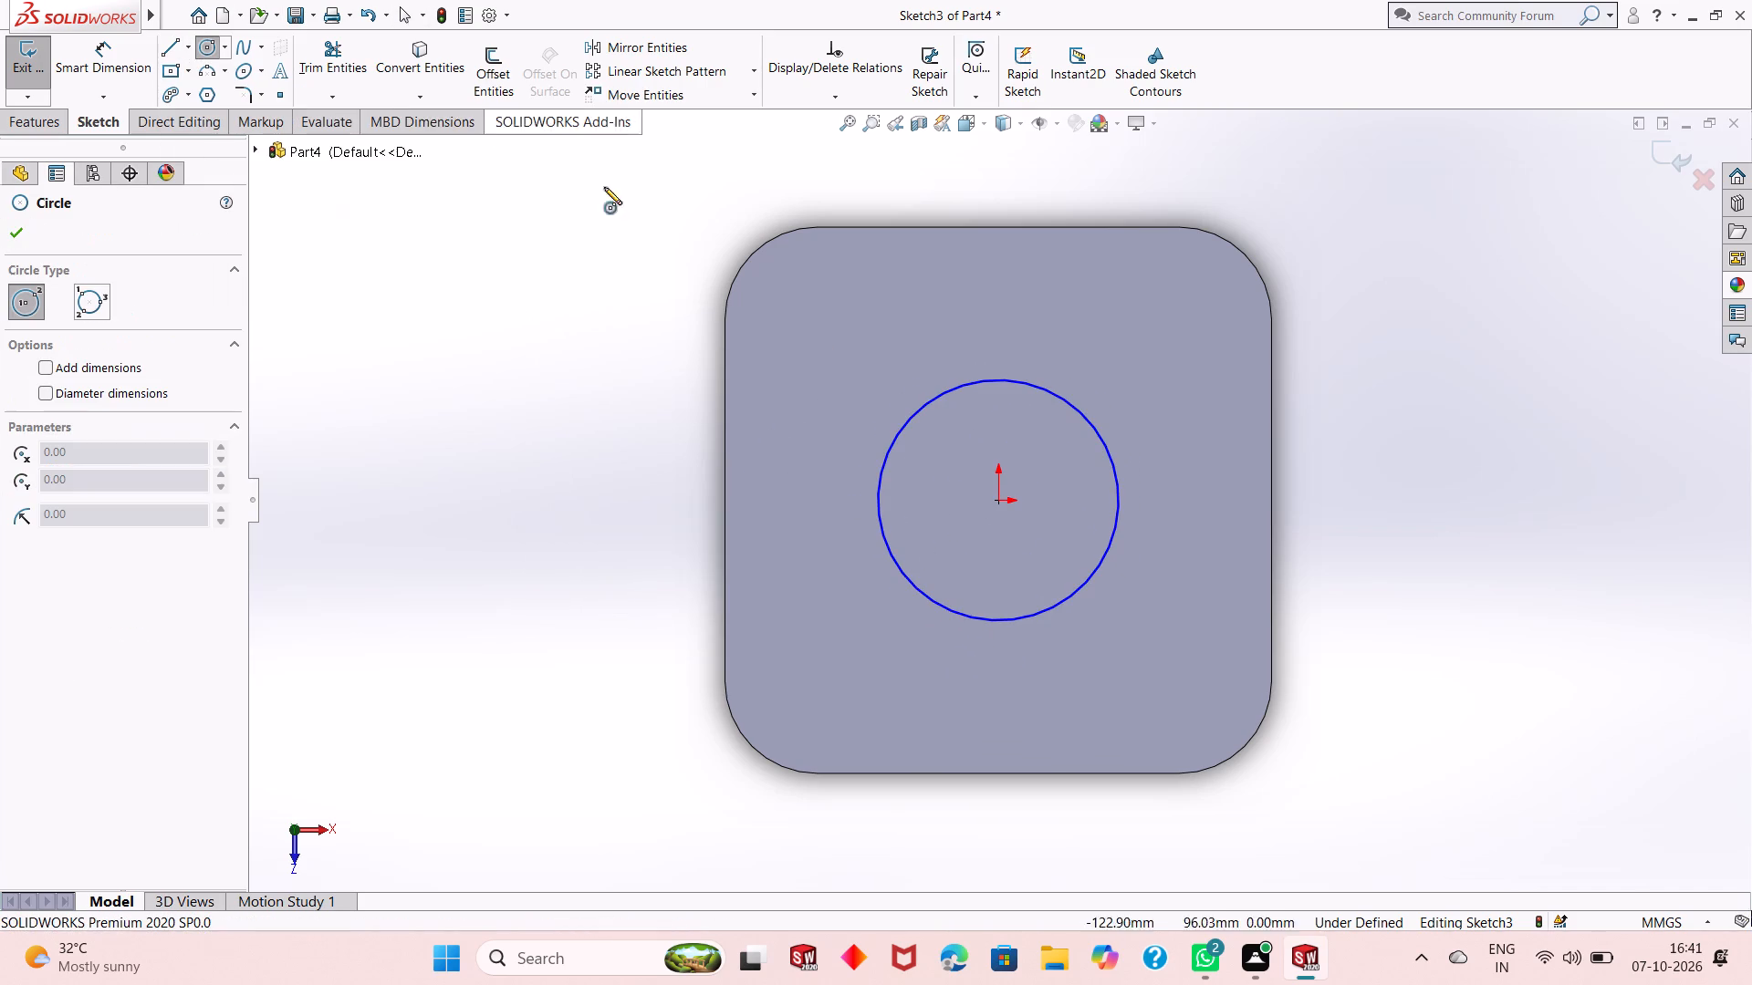
left_click(995, 318)
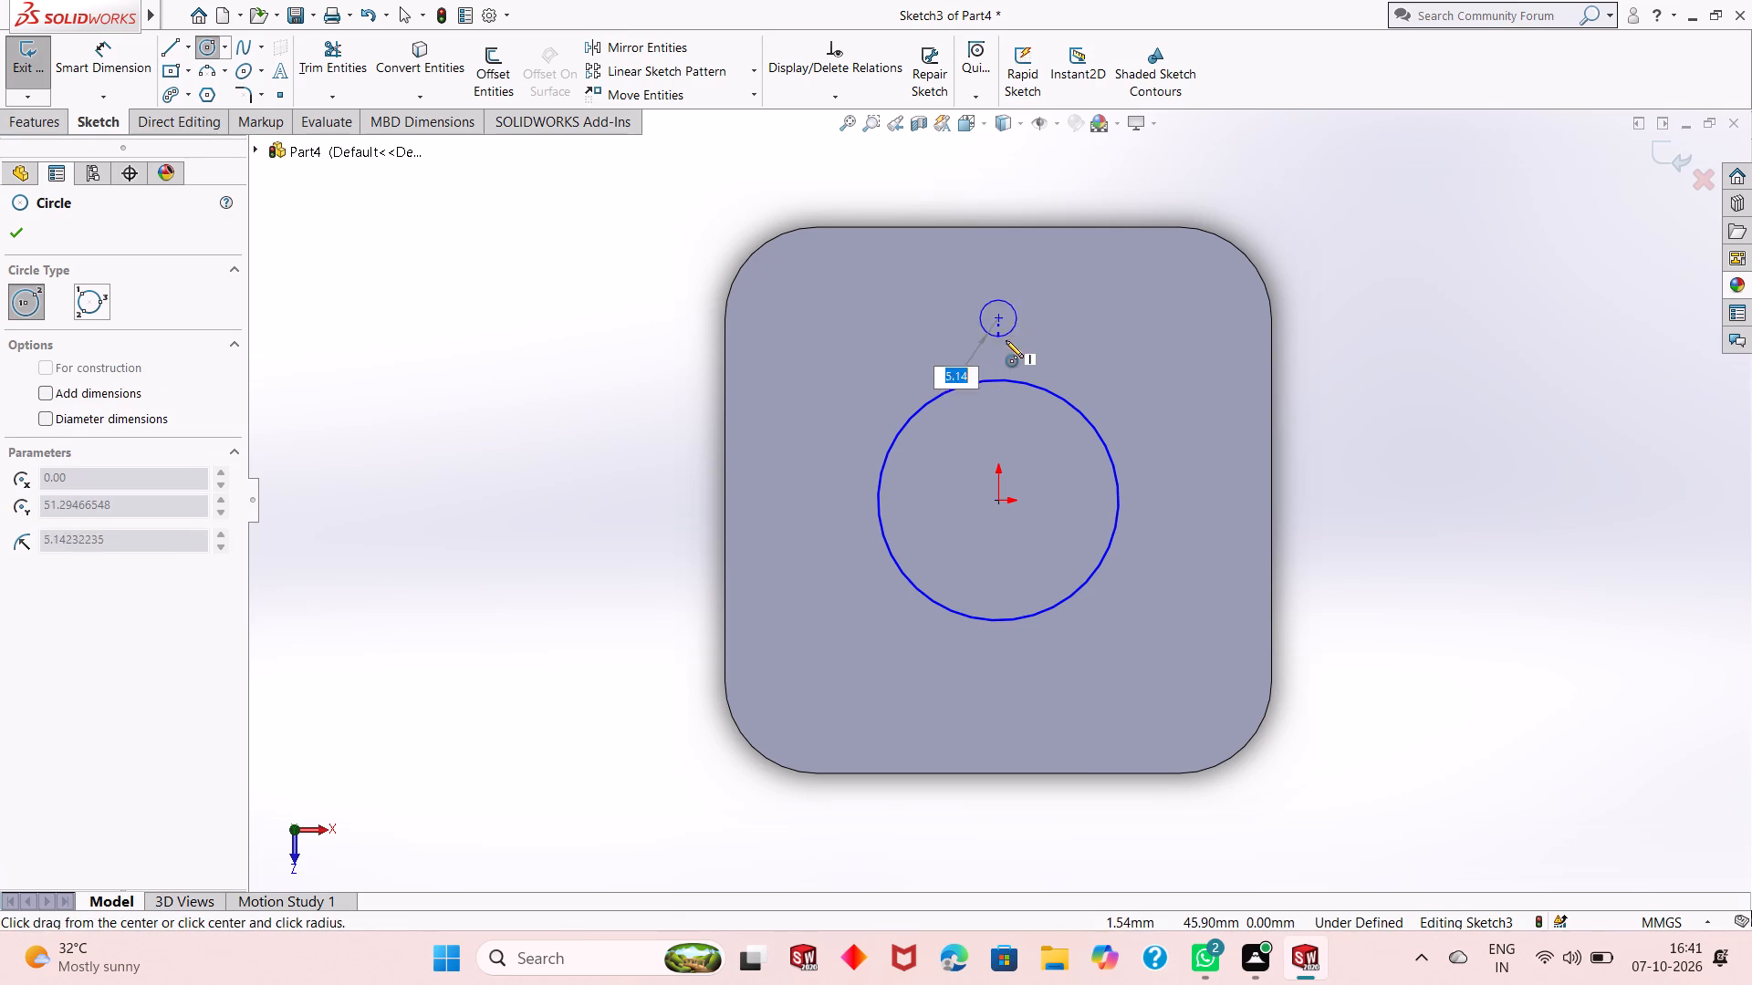
left_click(1013, 357)
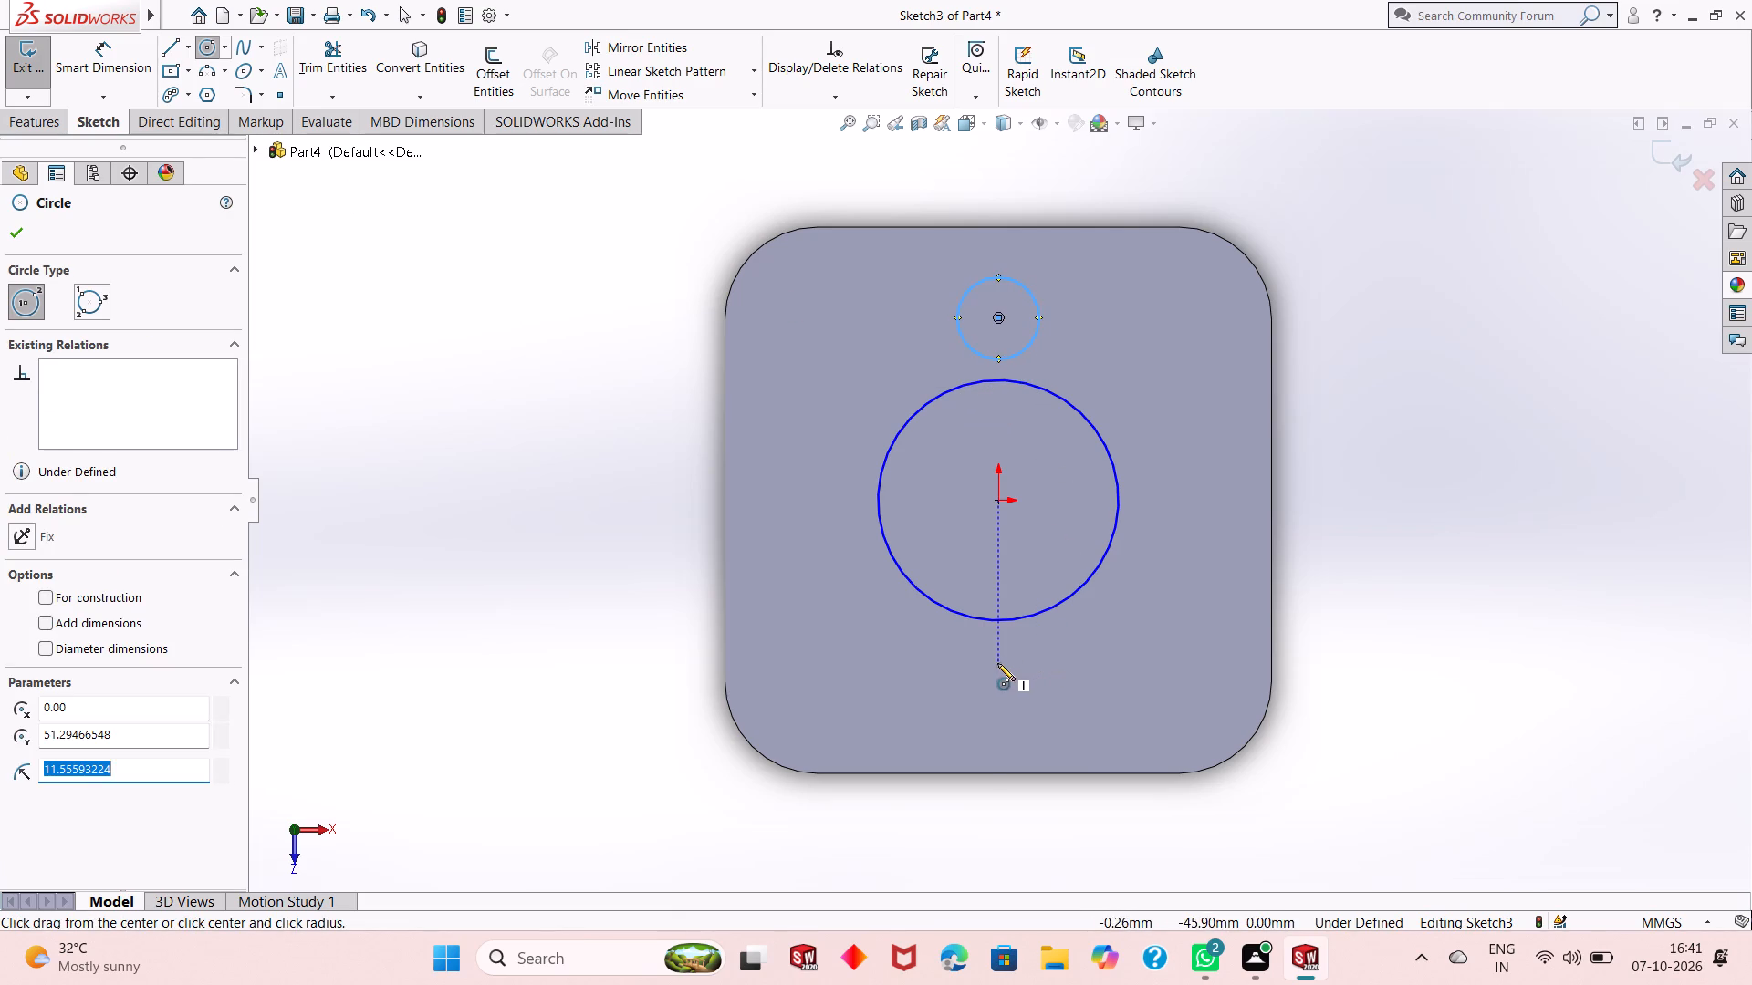
left_click(997, 663)
left_click(998, 708)
right_click(506, 396)
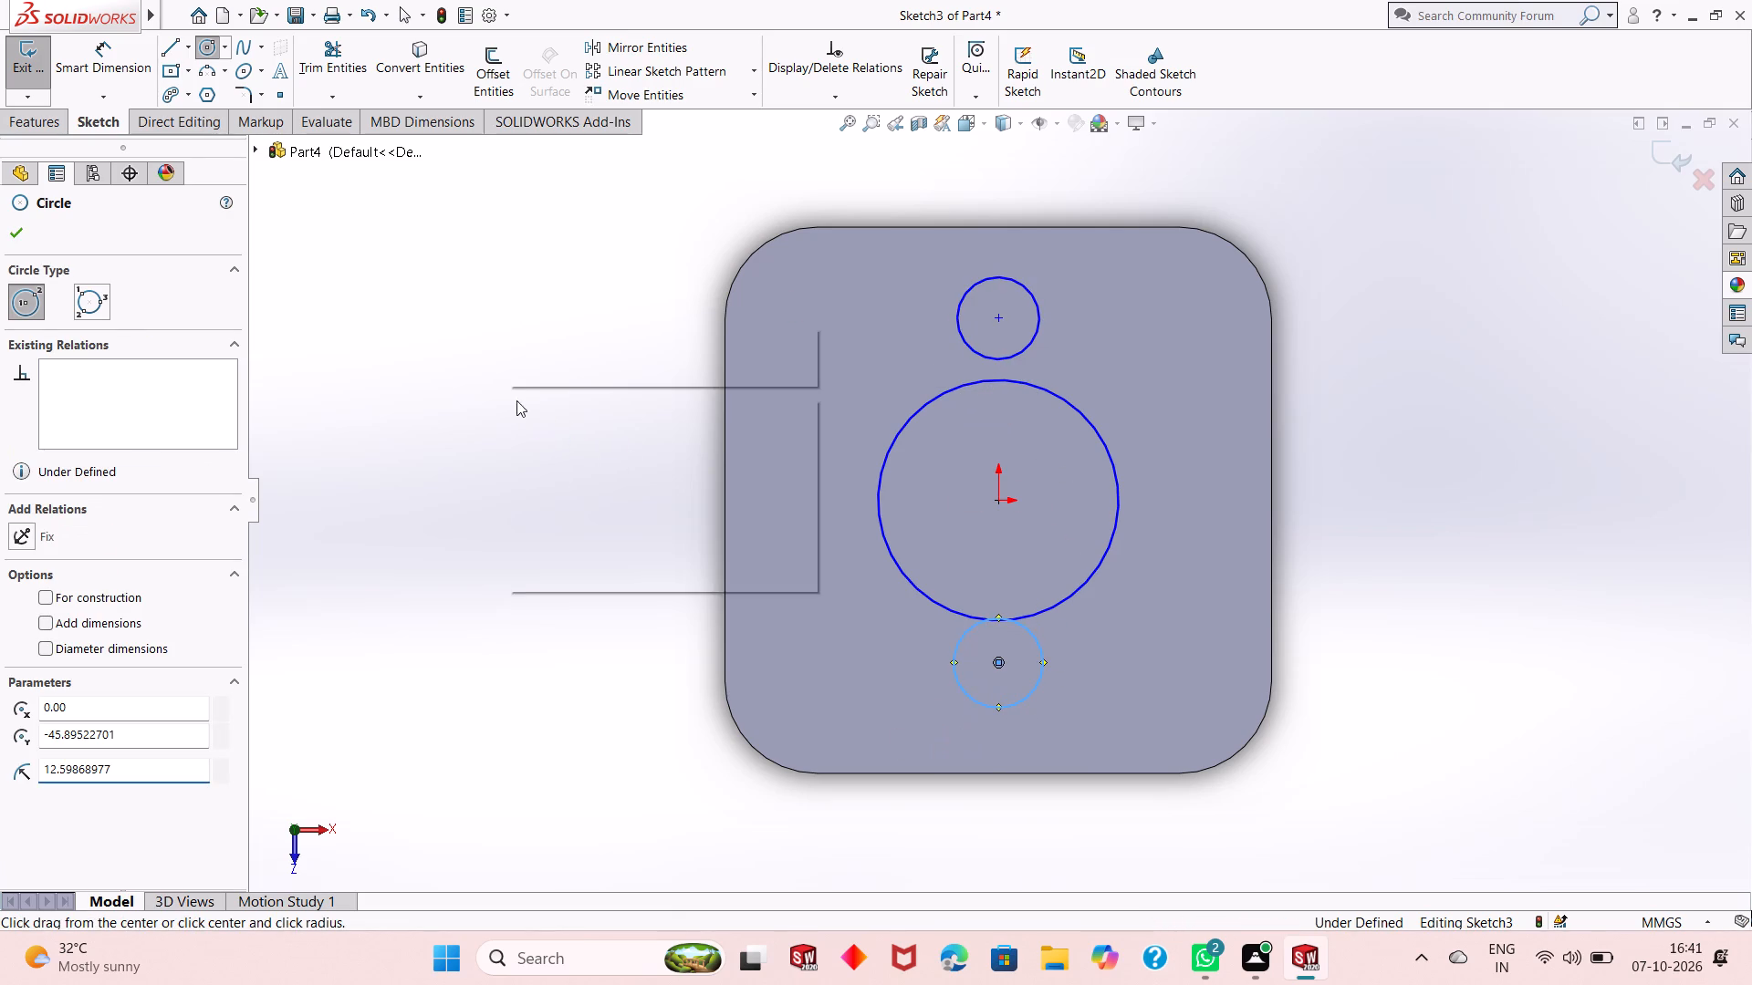
left_click(540, 413)
Dimension the central circle's diameter to 62 mm with Smart Dimension.
left_click(153, 63)
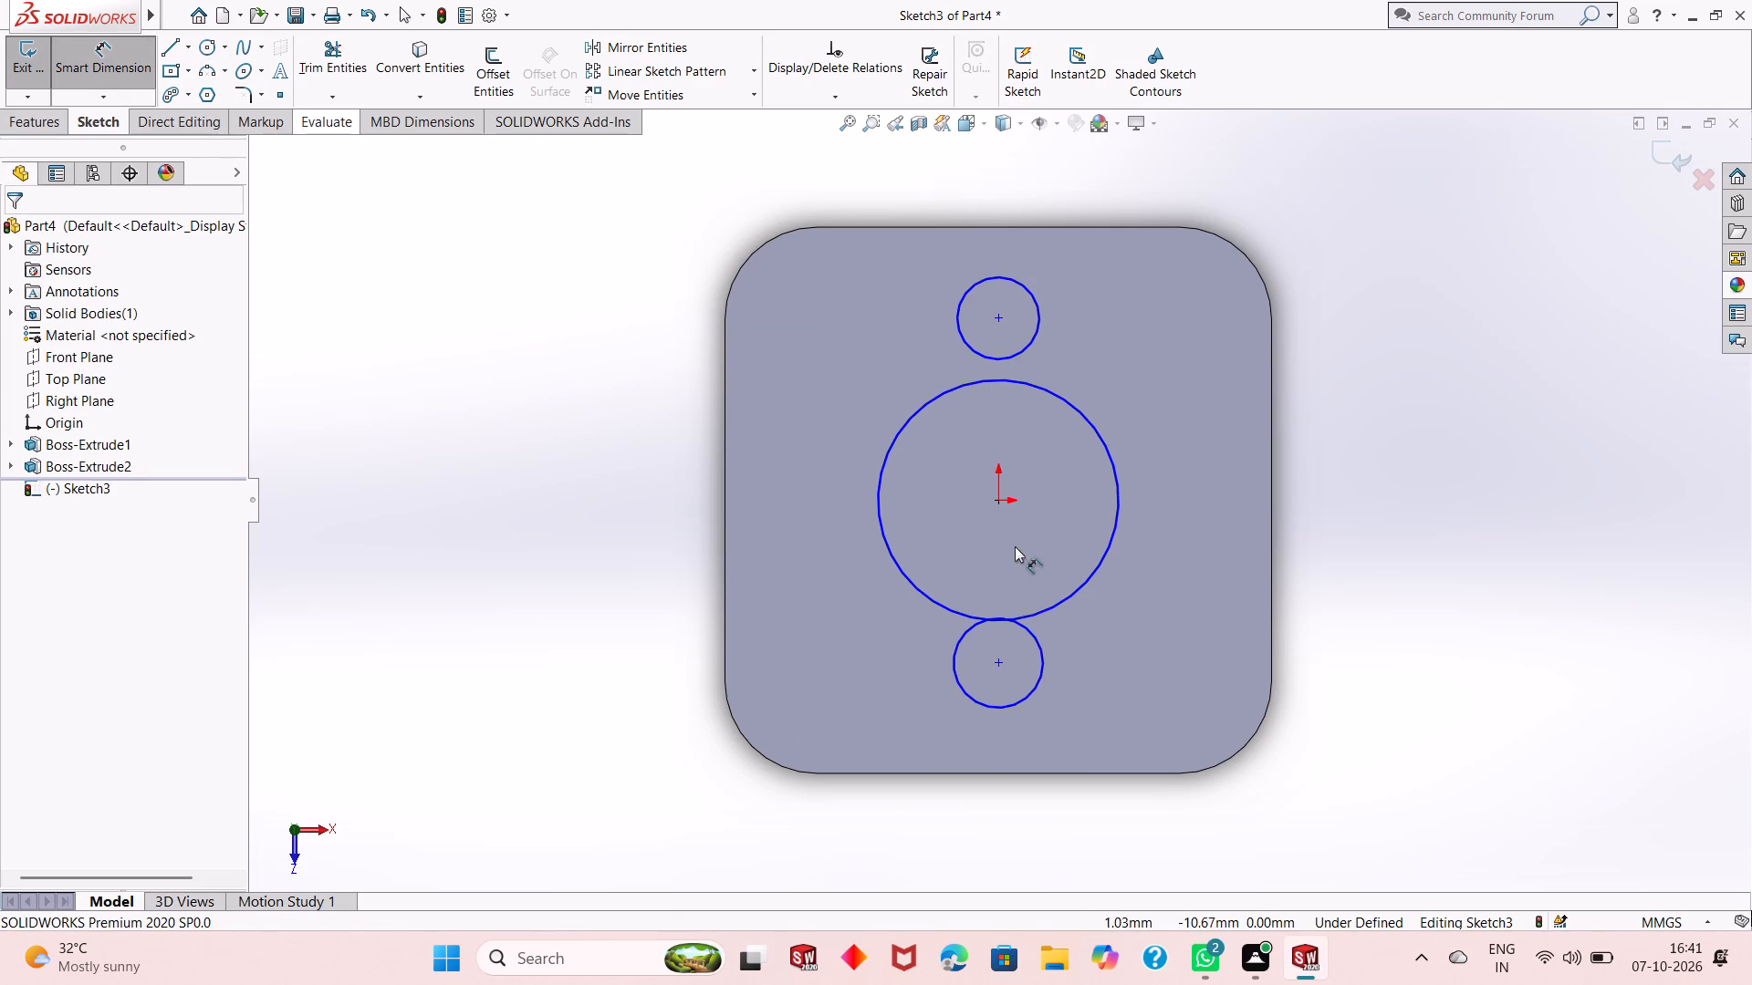
left_click(904, 573)
left_click(620, 676)
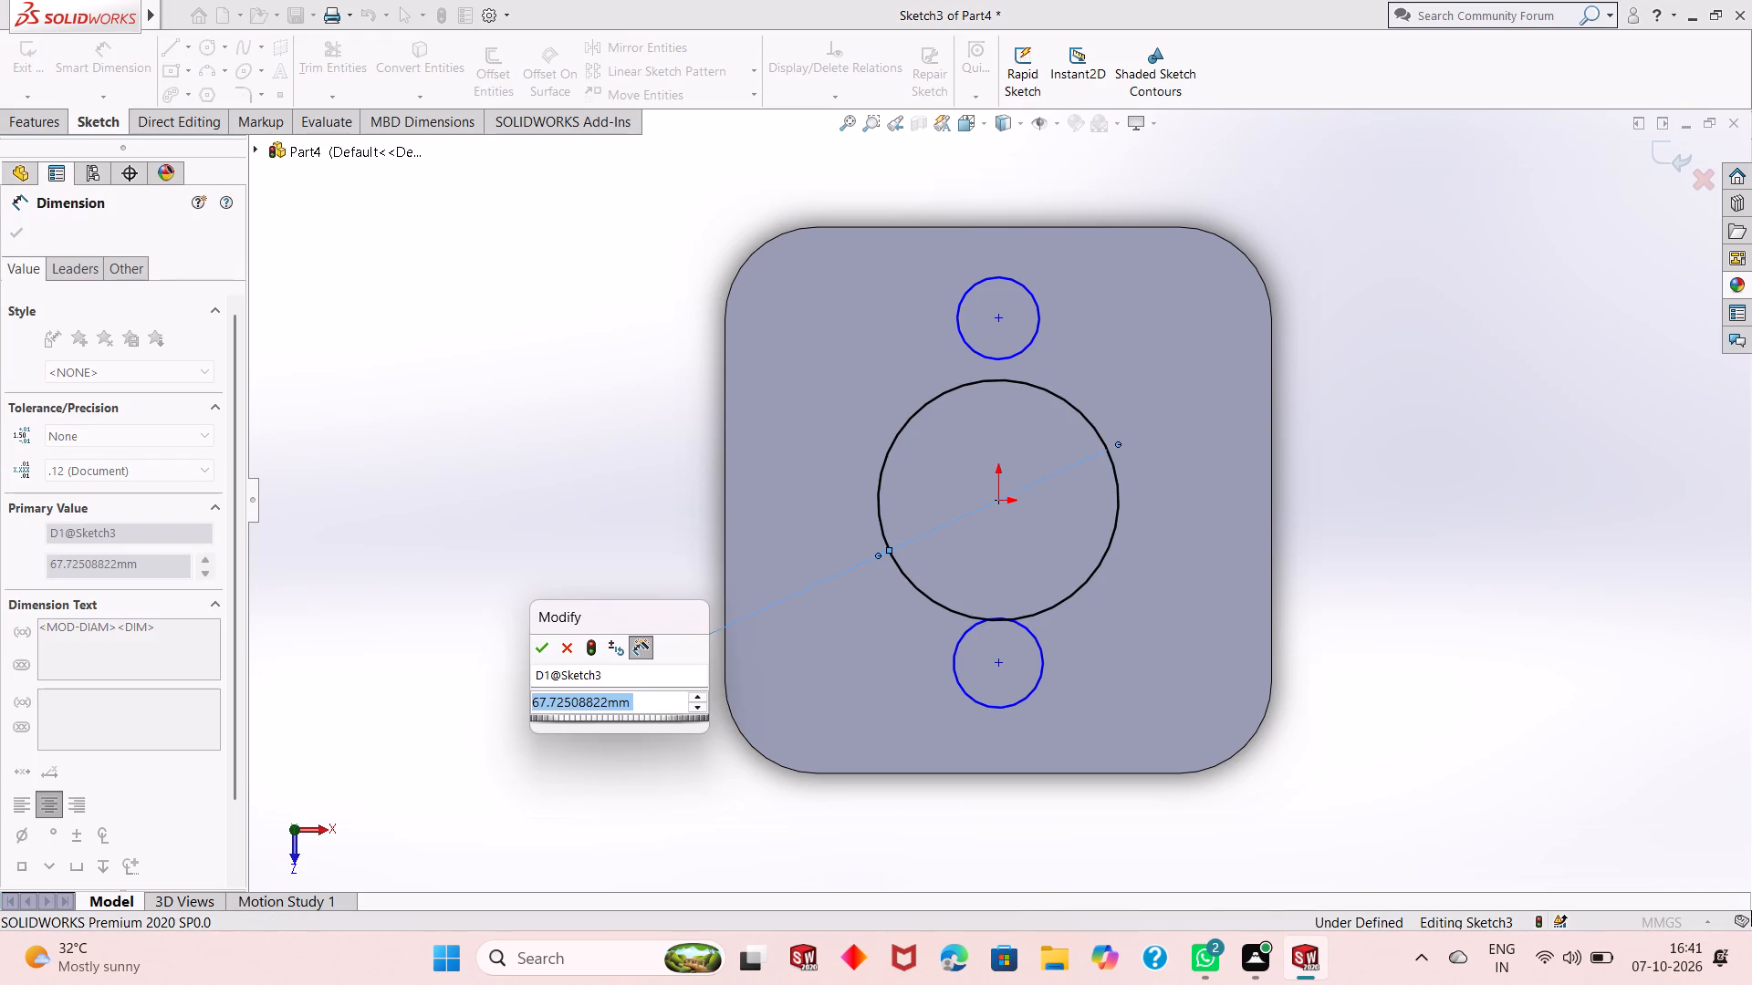
type("62")
key("Return")
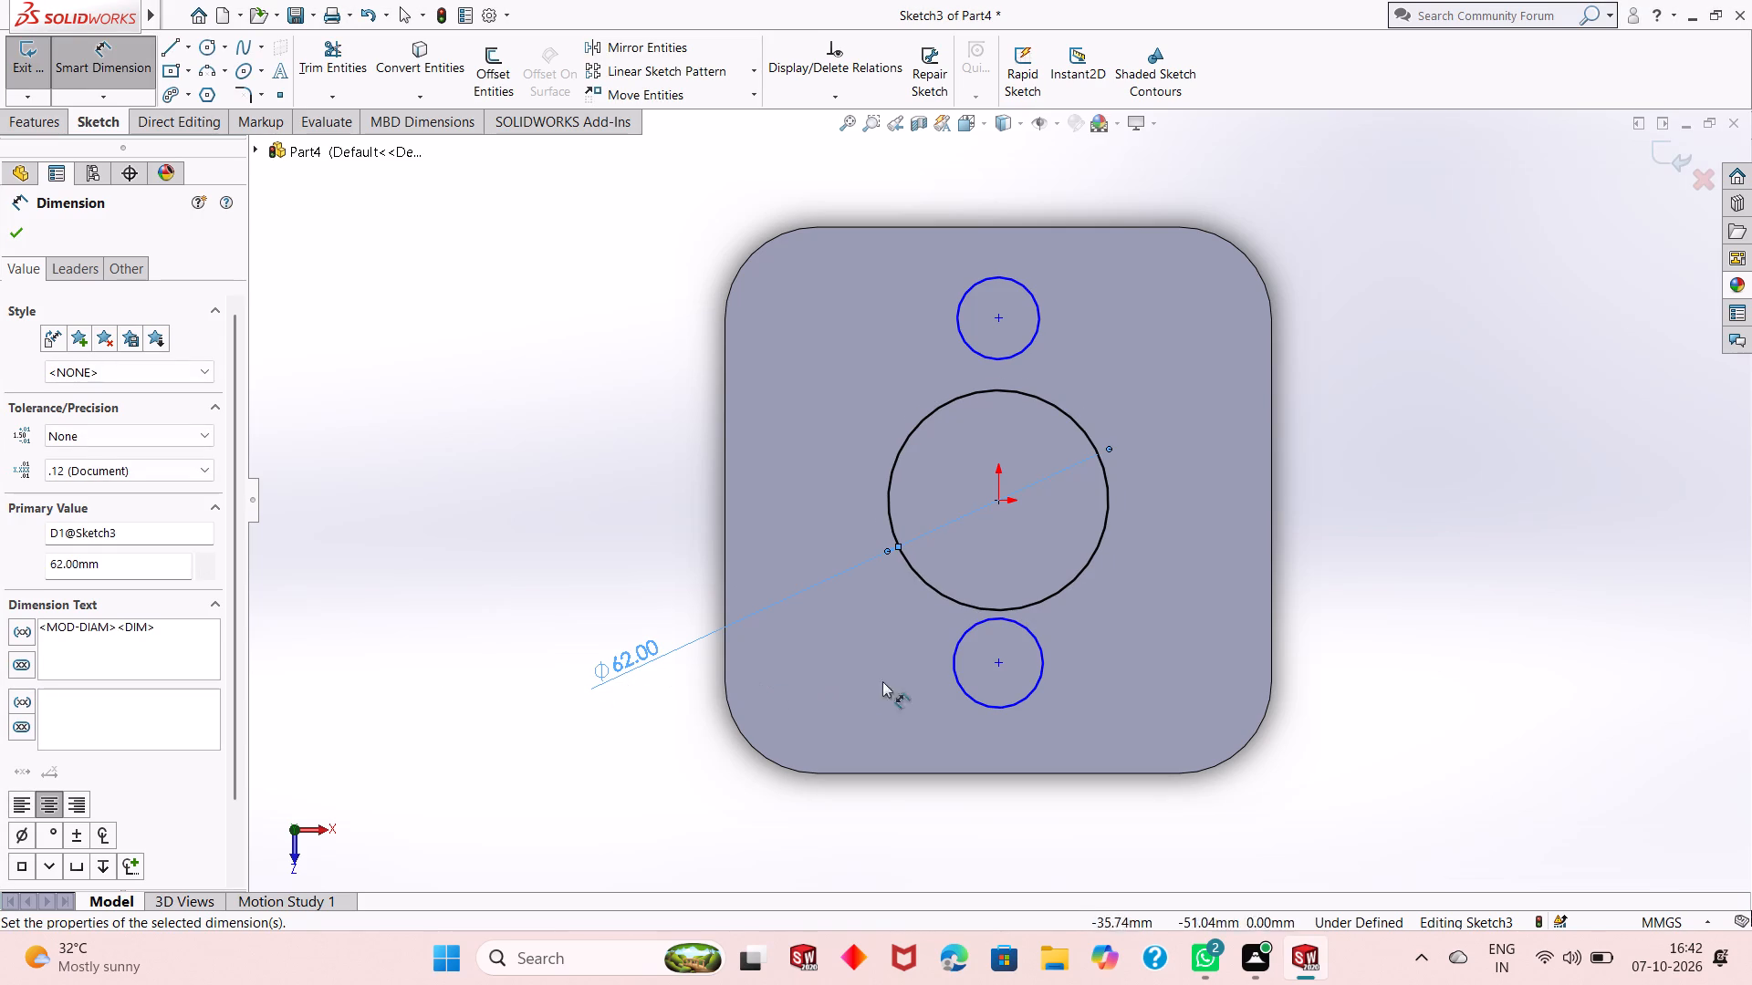
Dimension the lower small circle's diameter to 36 mm.
left_click(983, 703)
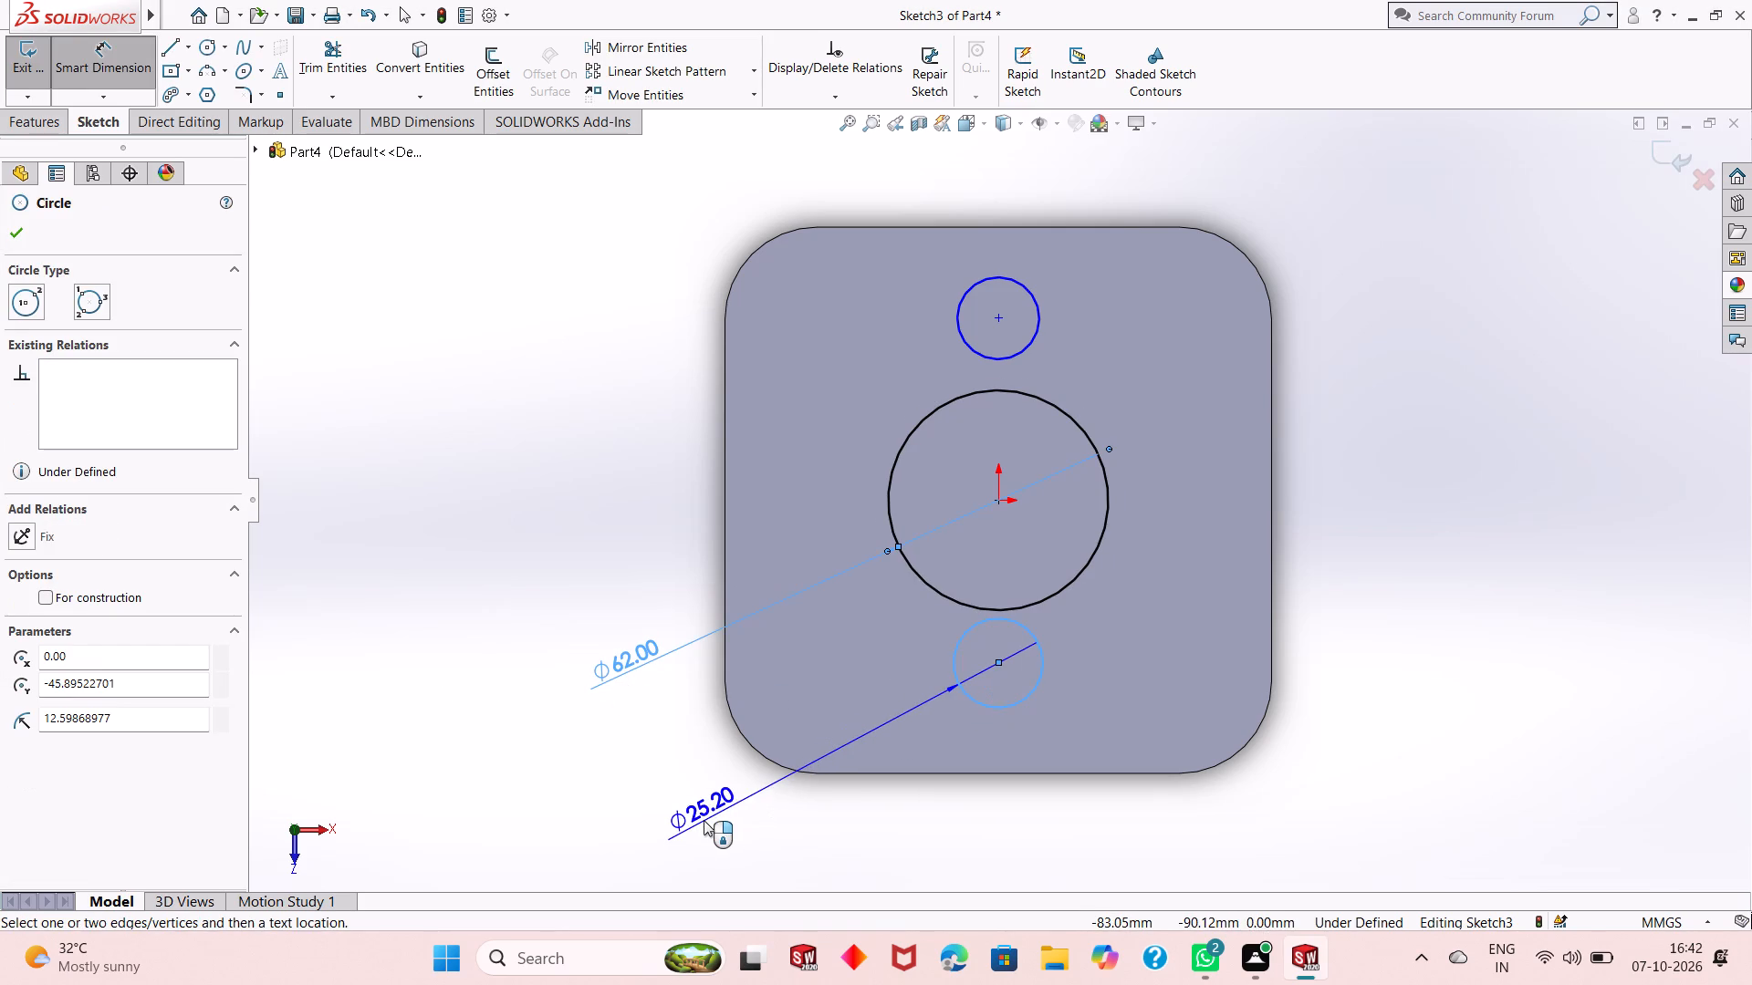
left_click(704, 820)
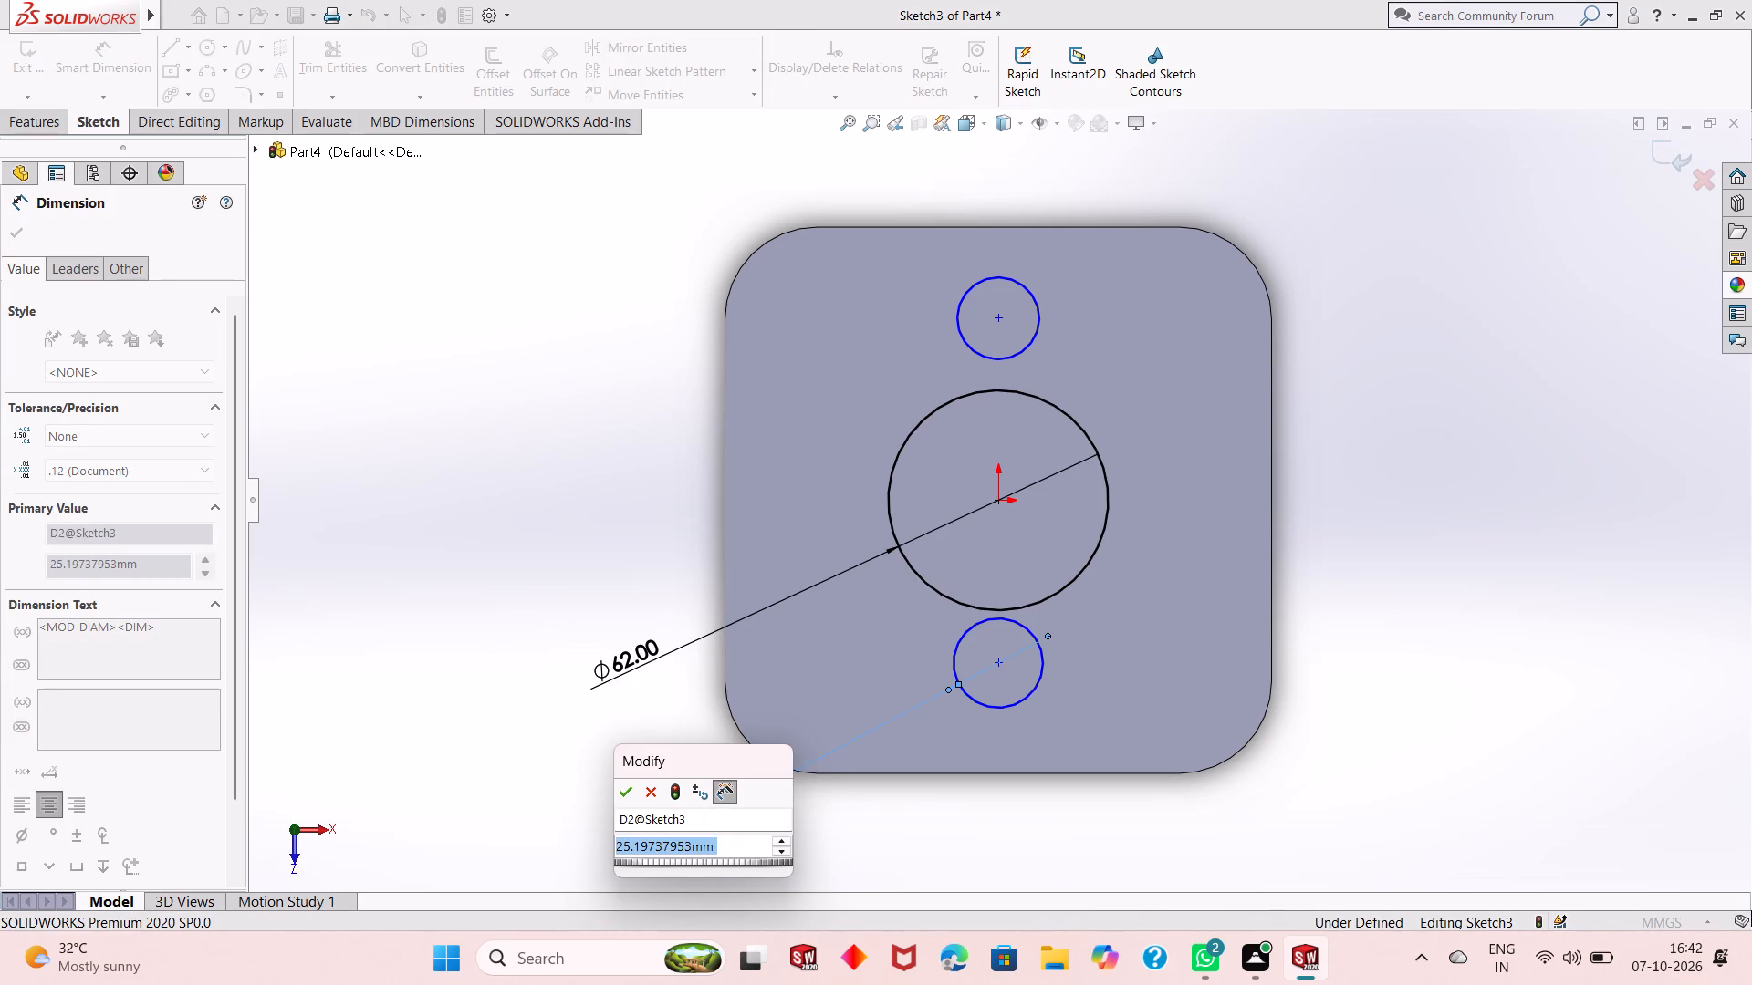
type("36")
key("Return")
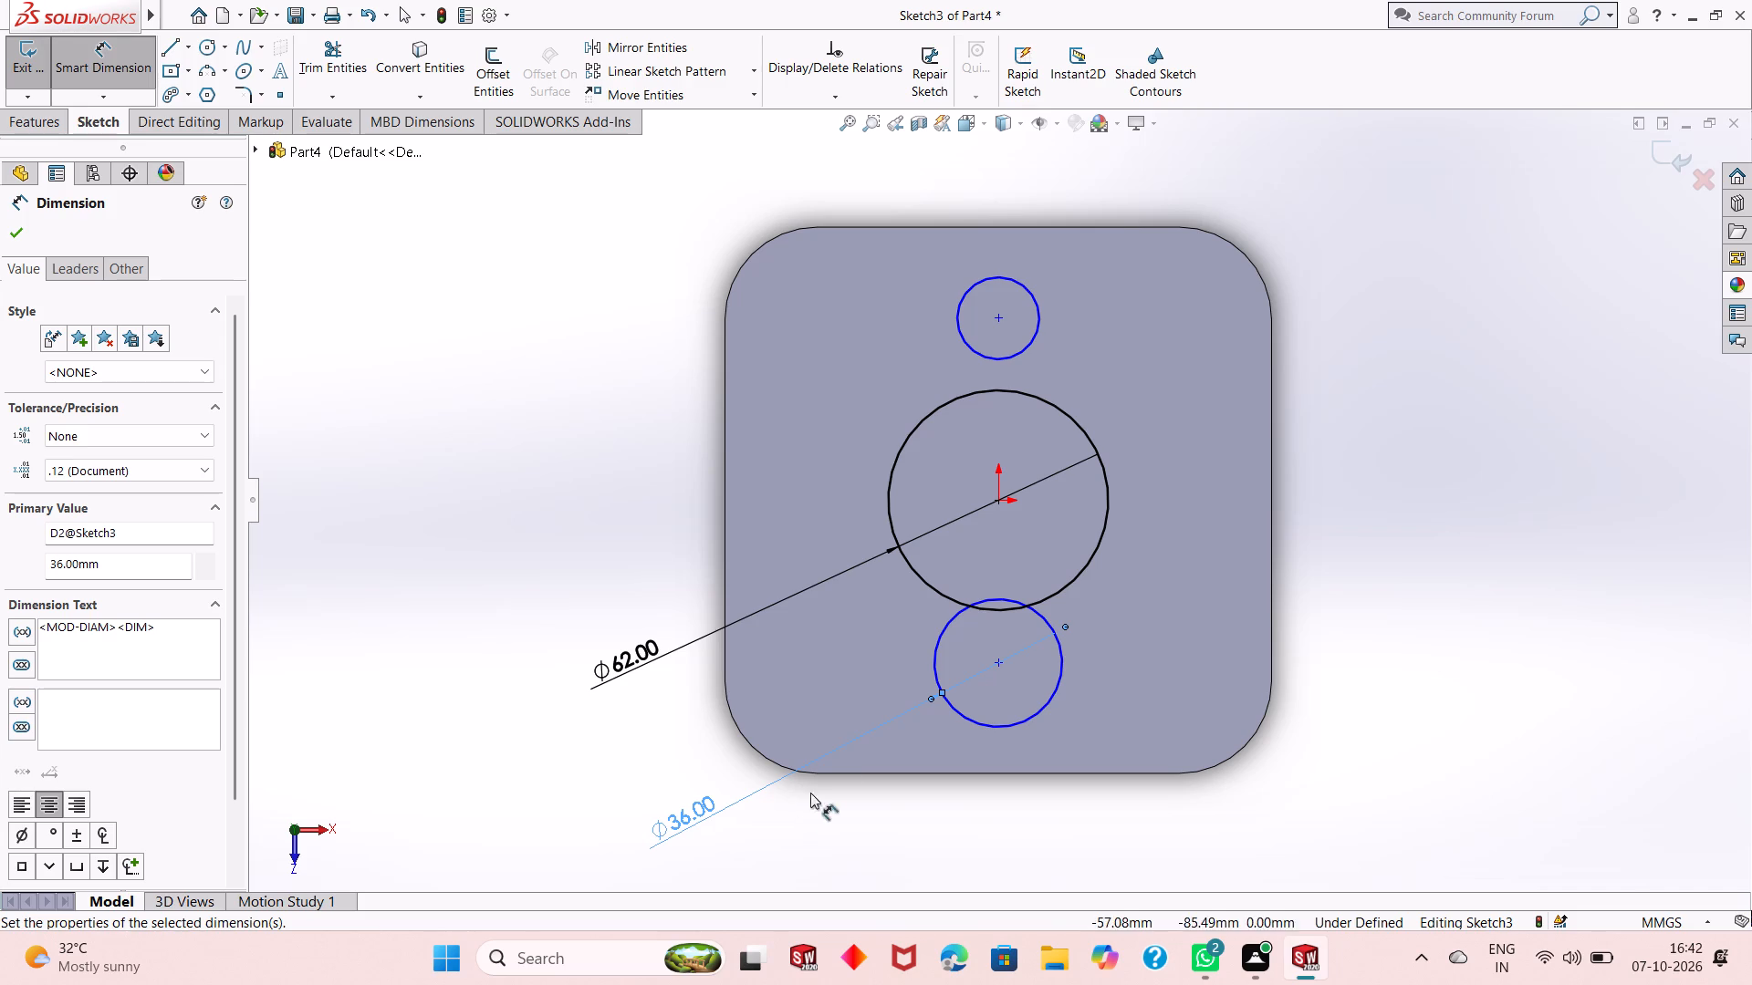
right_click(567, 493)
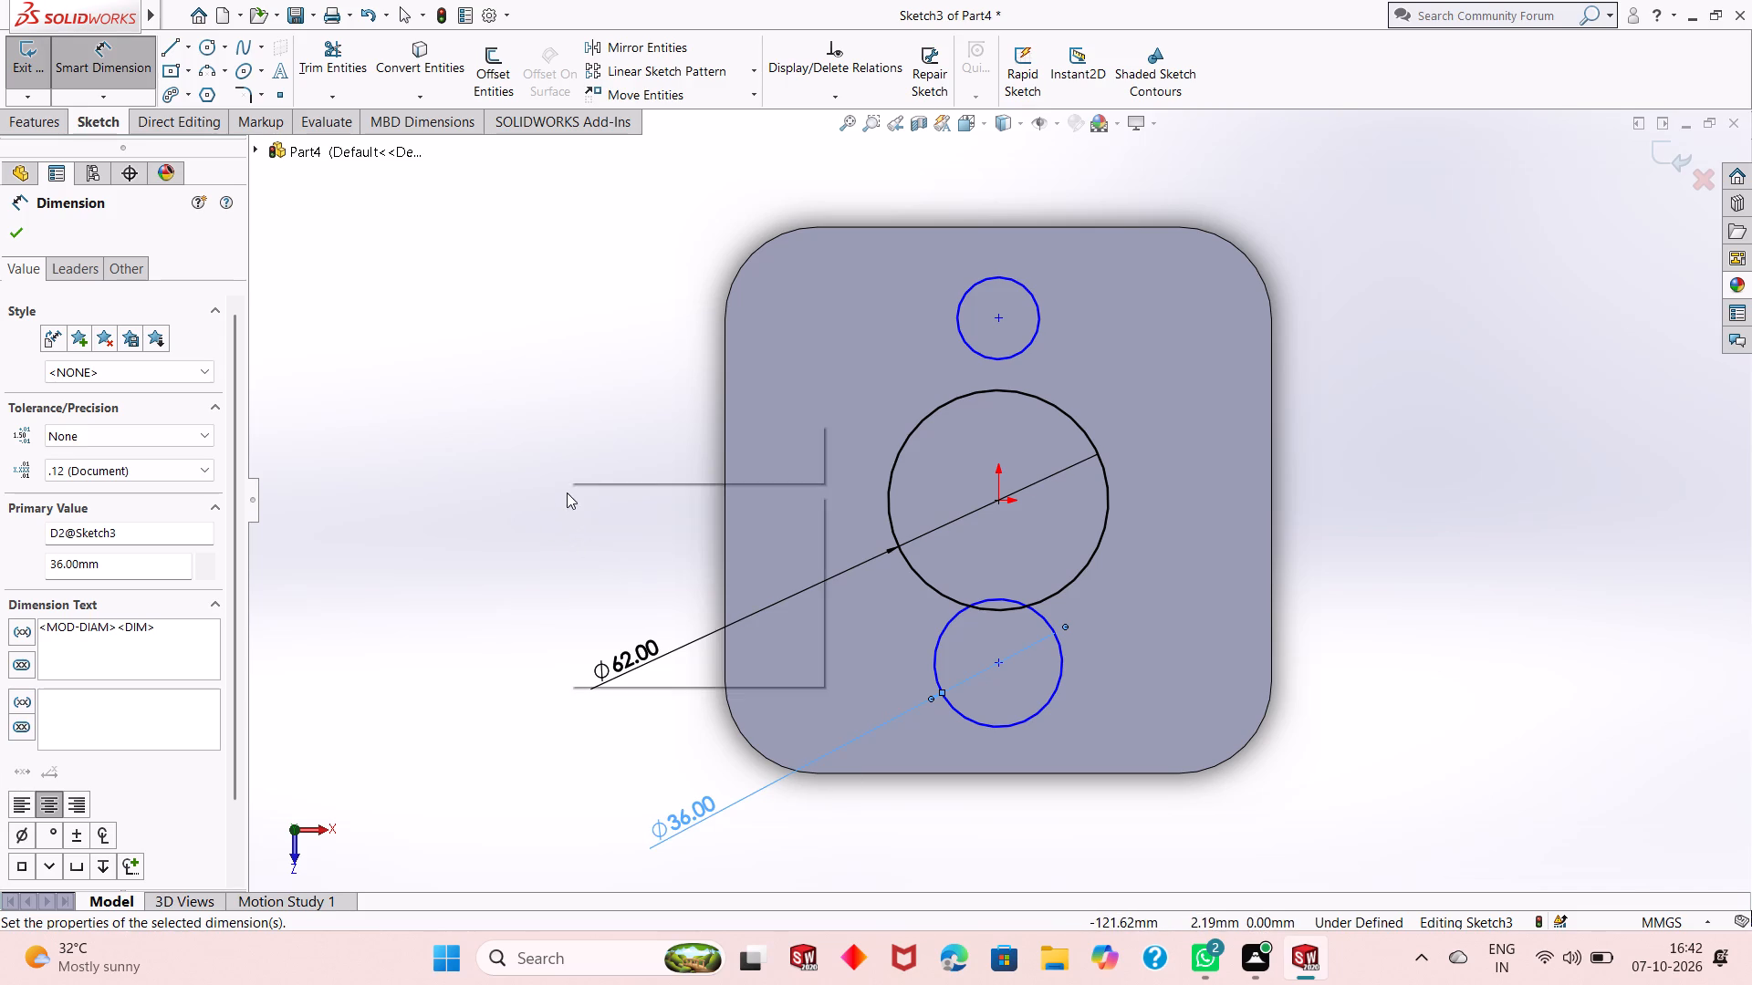
left_click(657, 555)
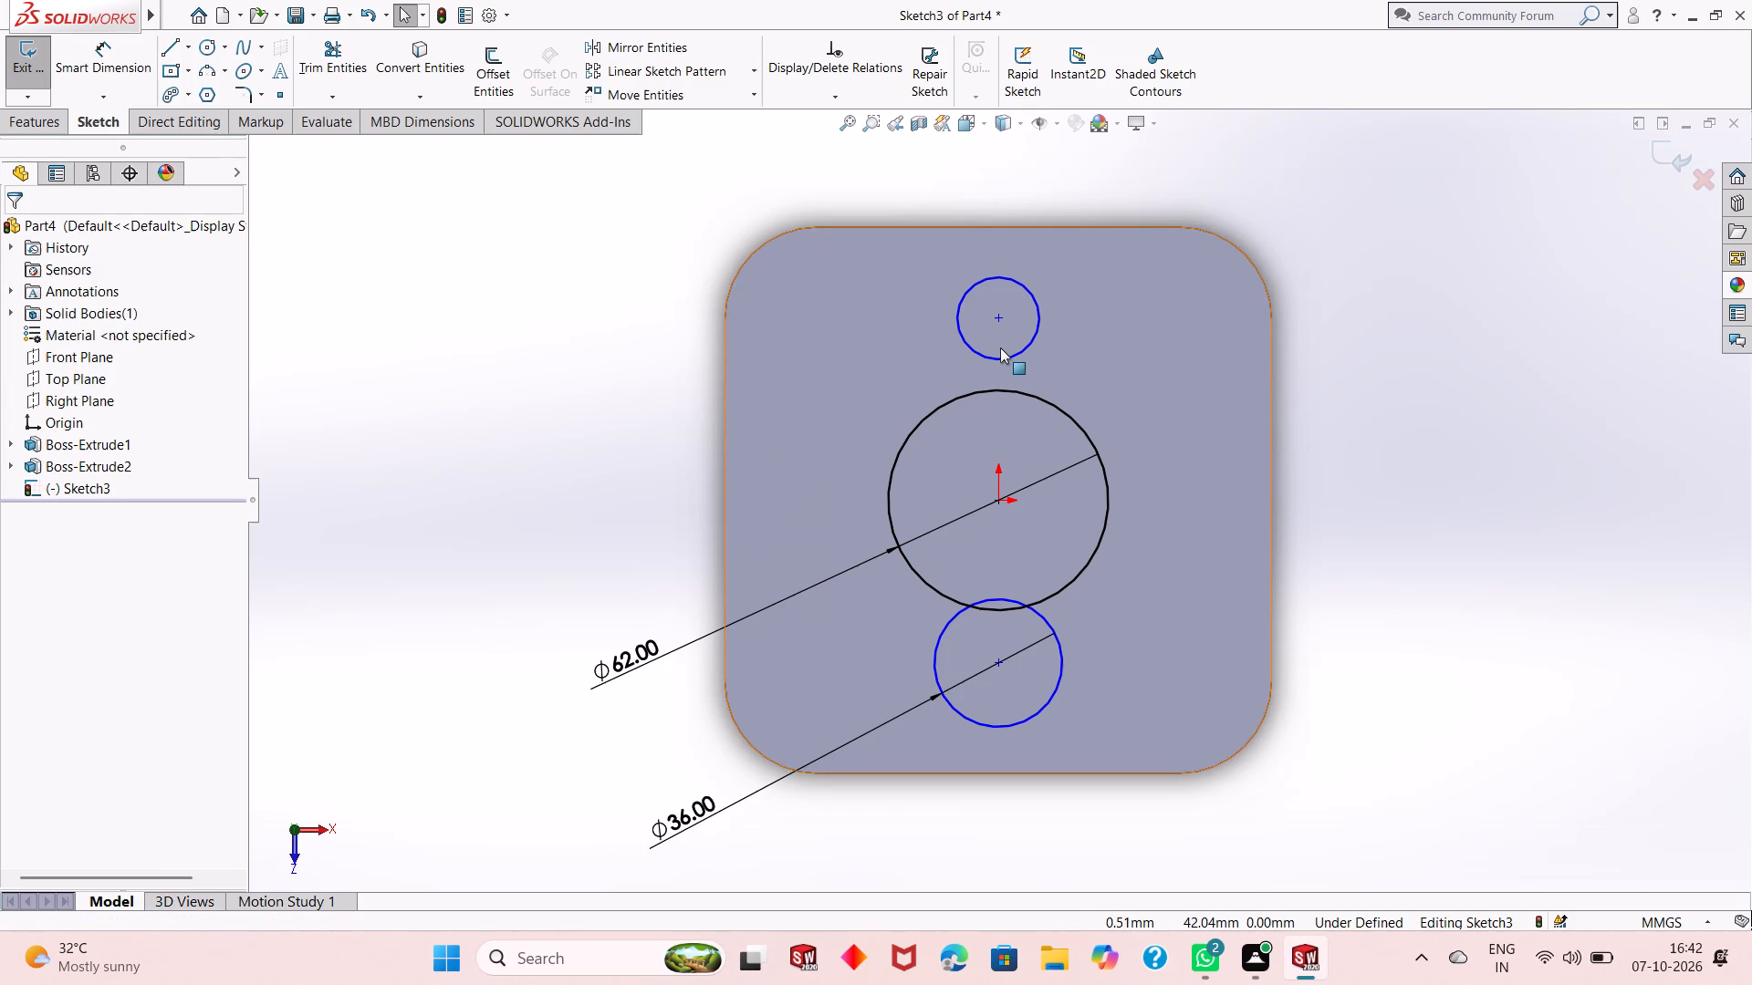
Add an Equal relation between the upper and lower small circles.
left_click(994, 363)
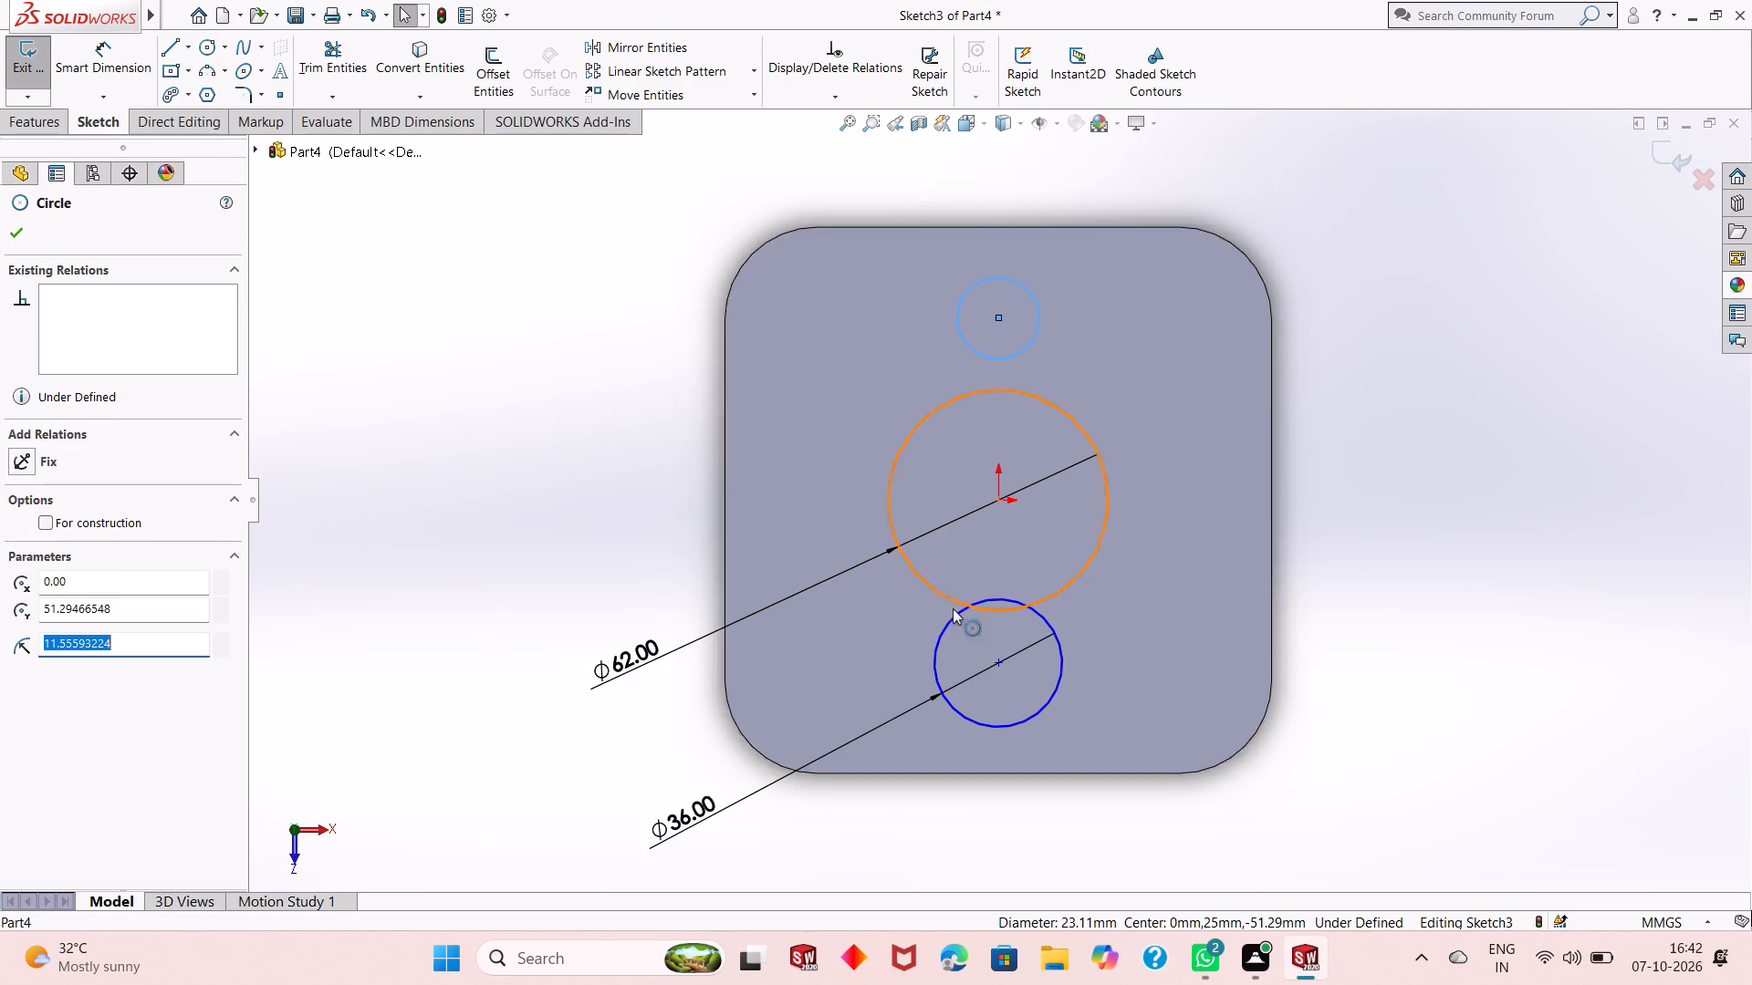
left_click(945, 617, "ctrl")
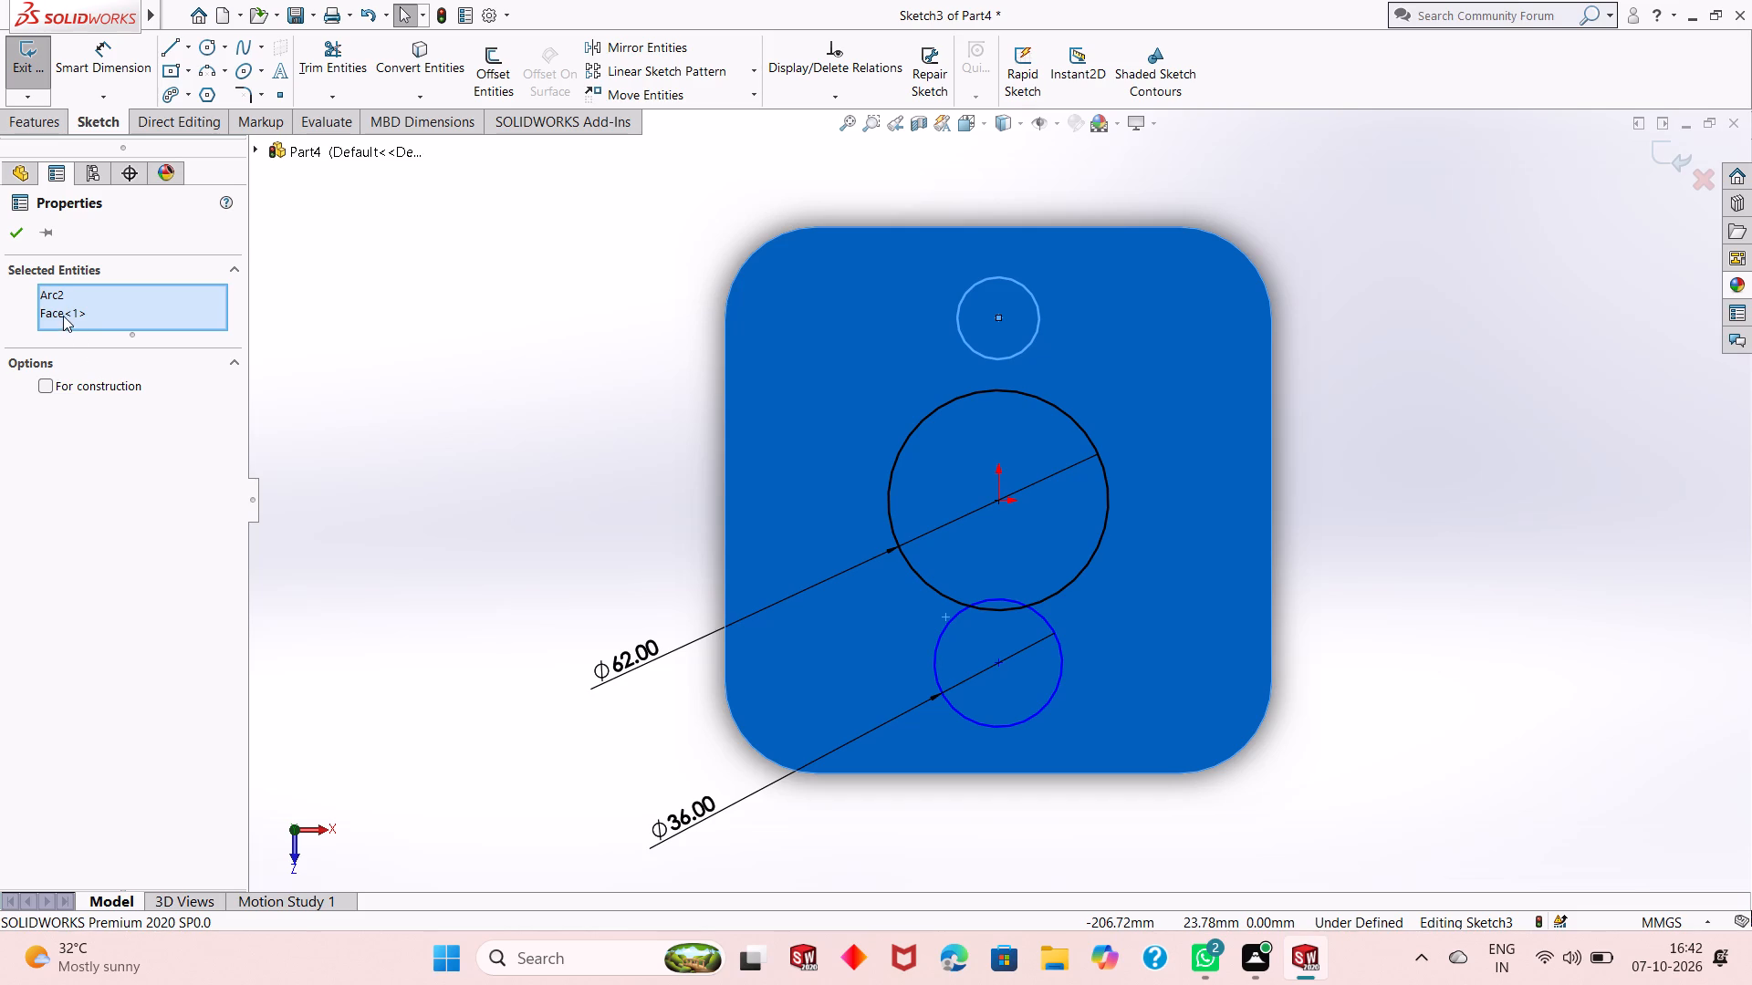
right_click(63, 316)
left_click(89, 344)
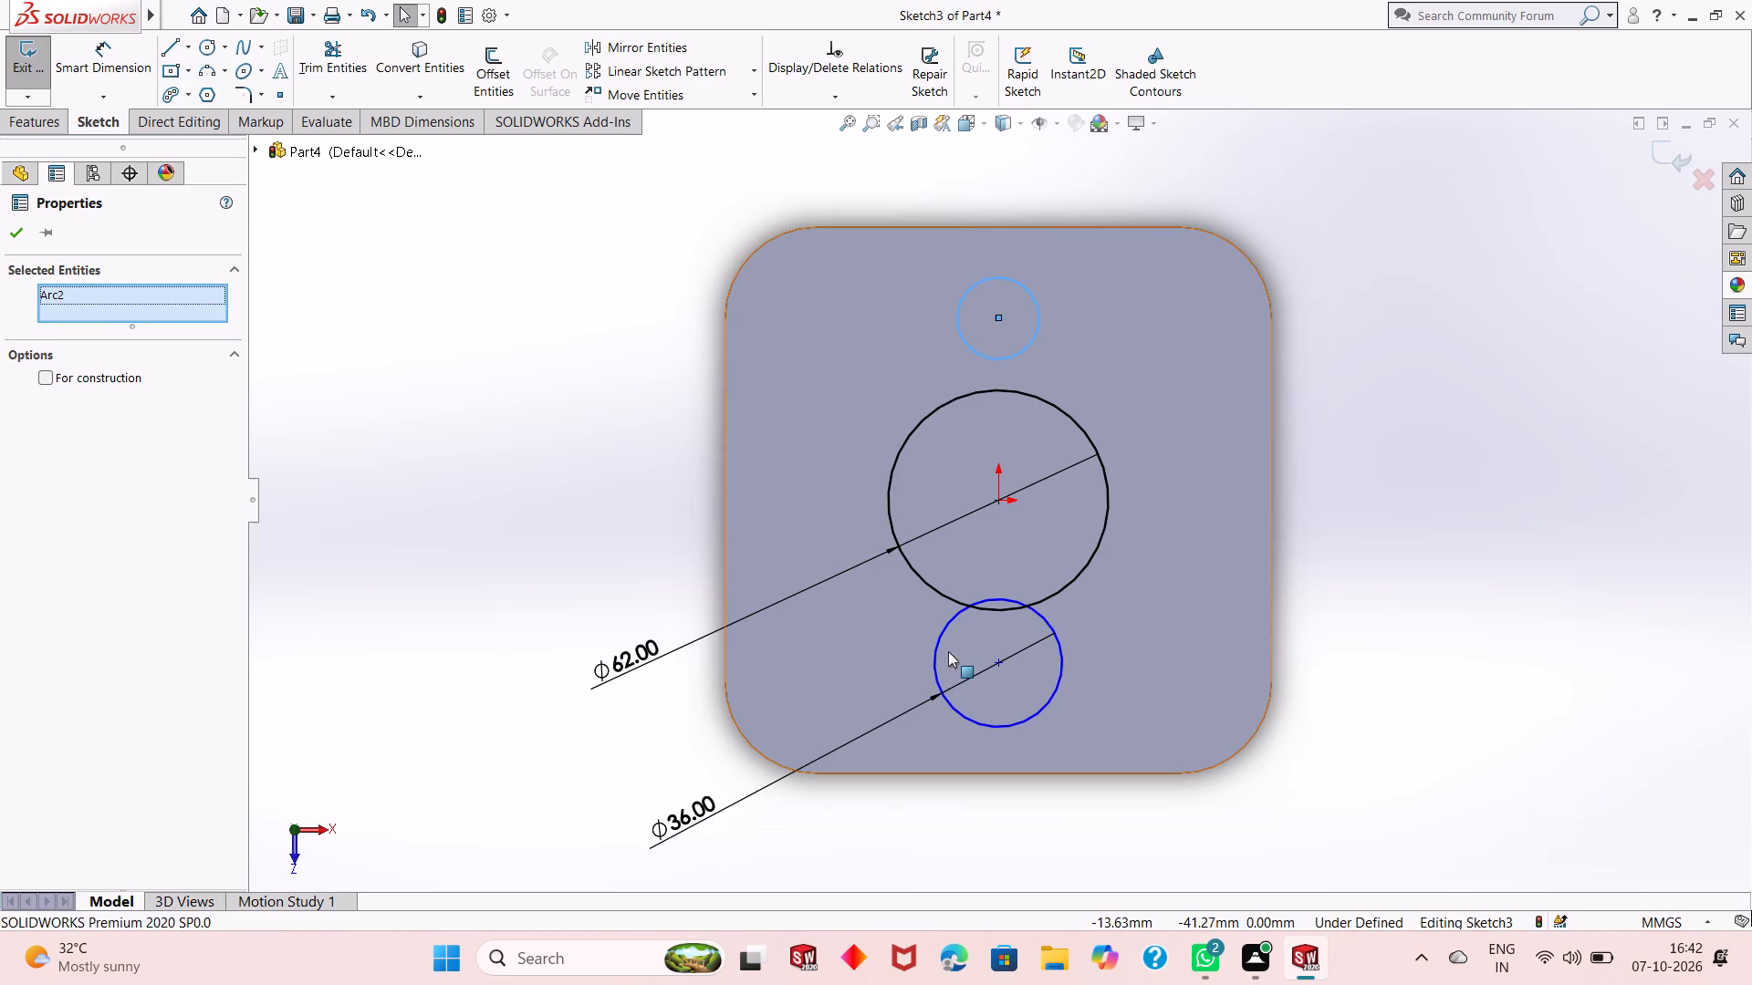
left_click(939, 646, "ctrl")
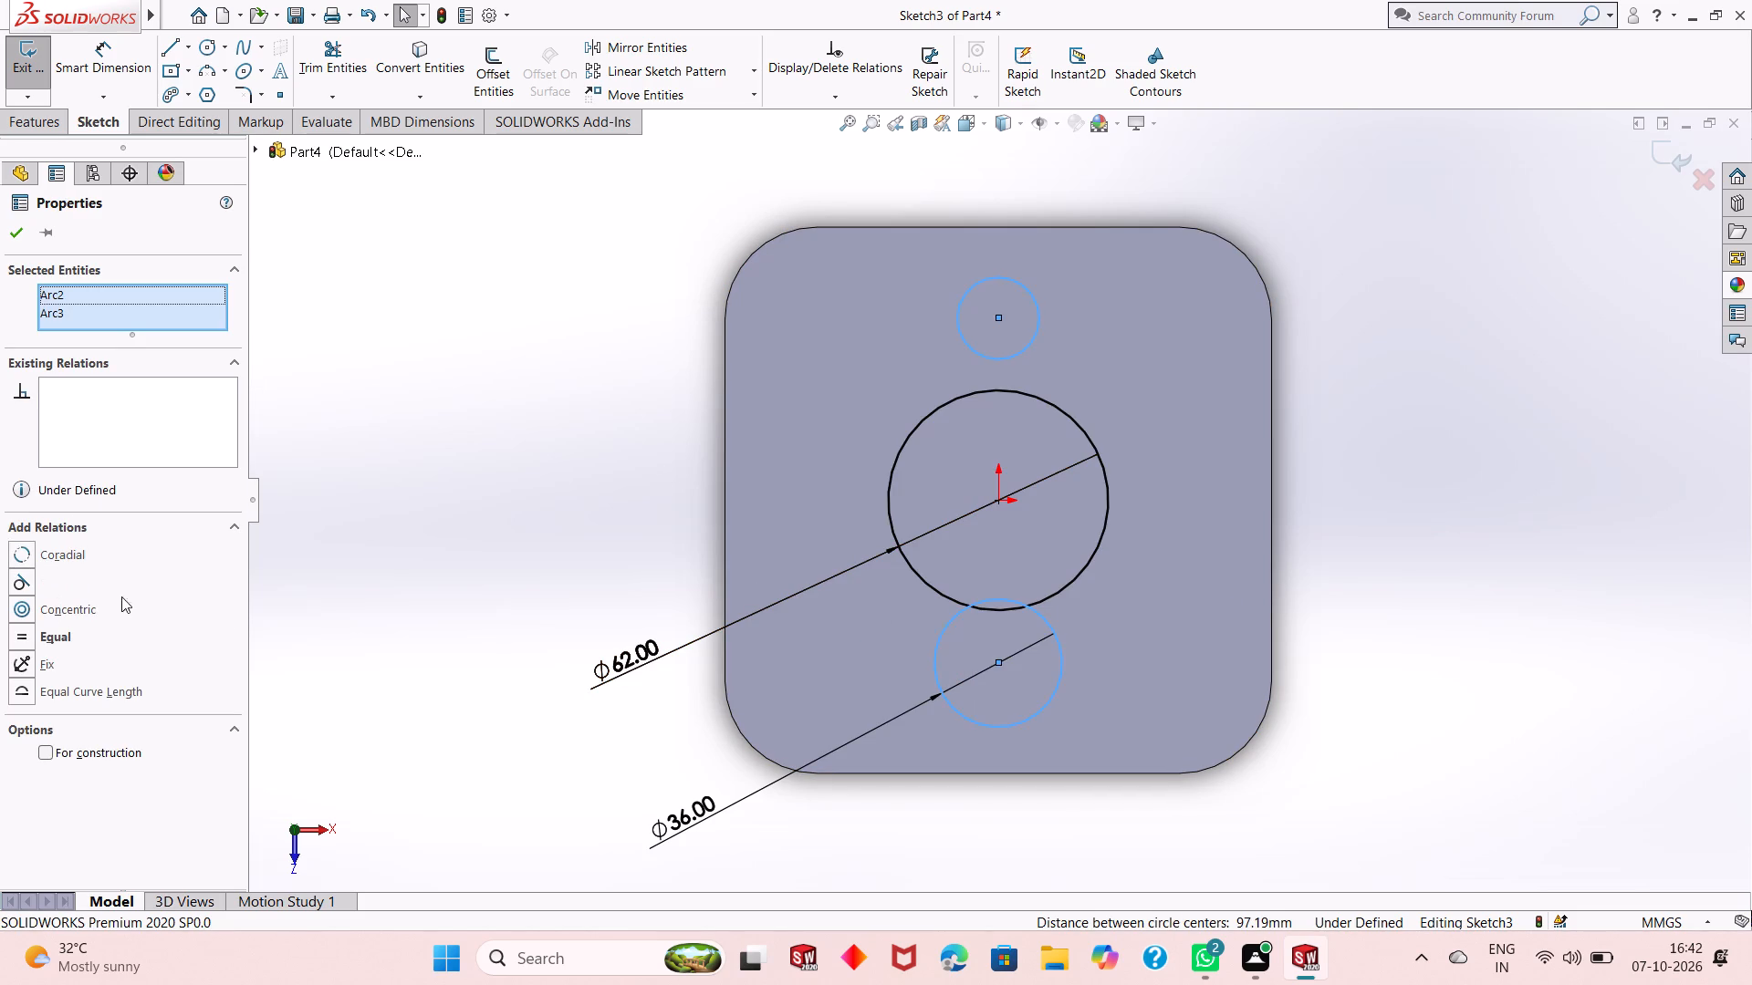
left_click(24, 635)
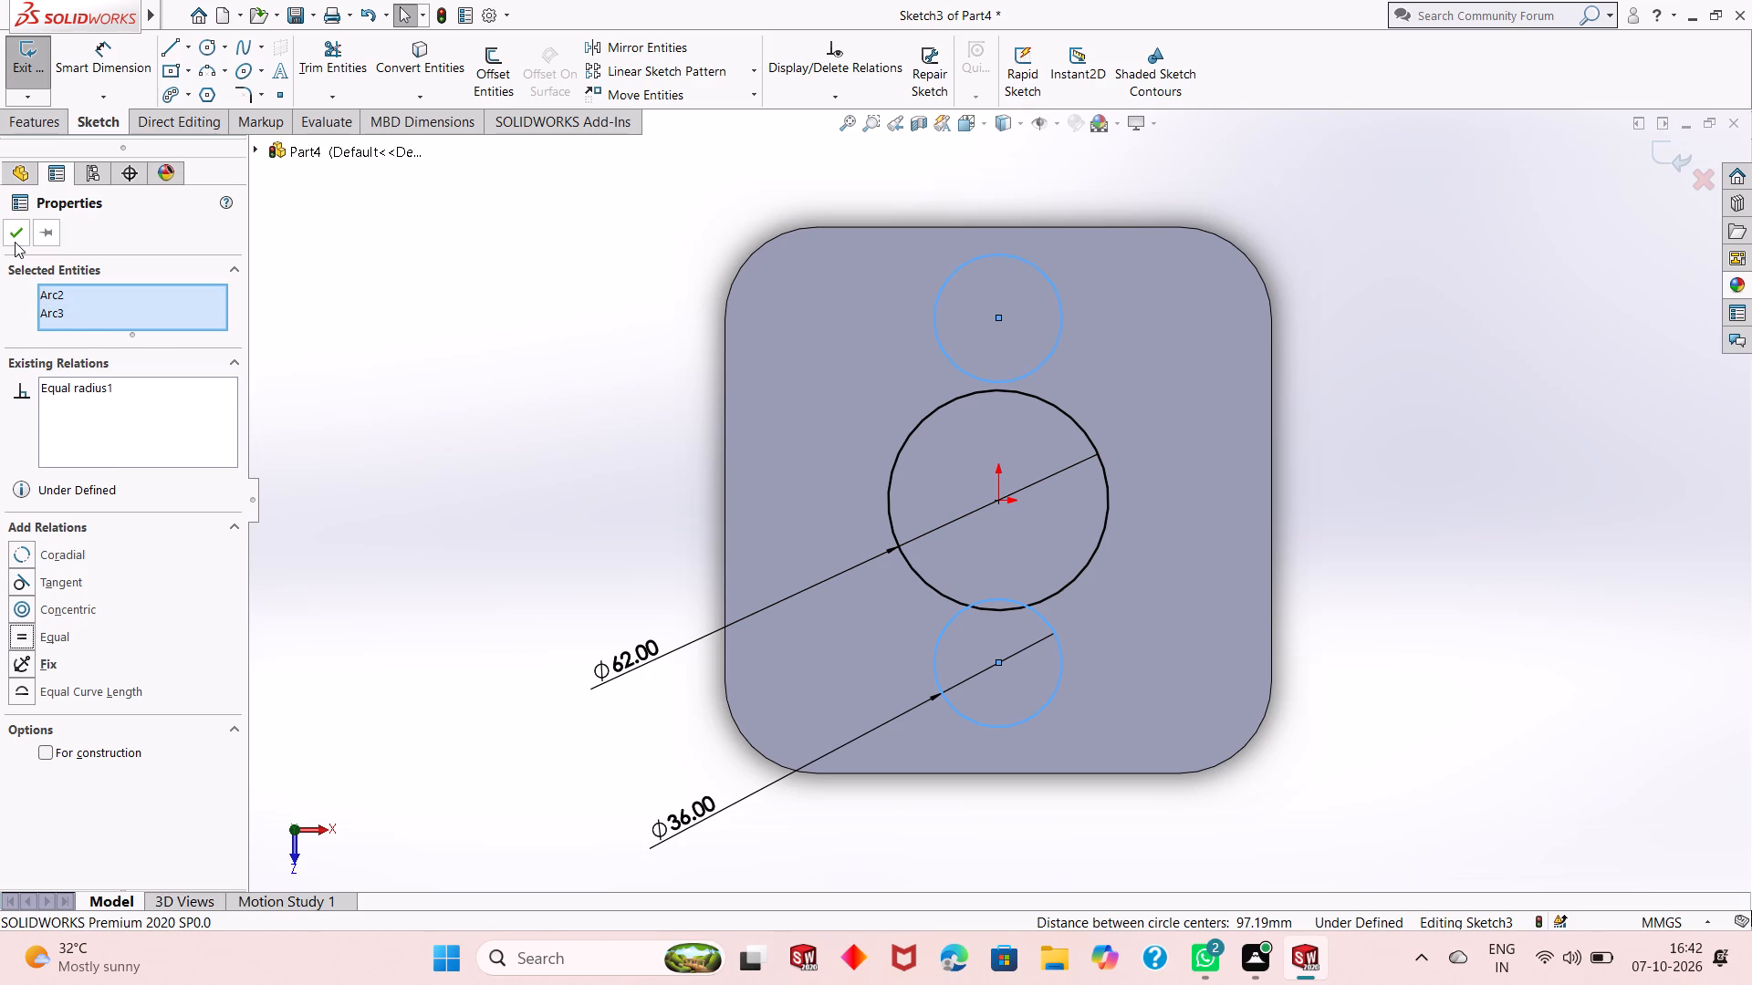
left_click(15, 242)
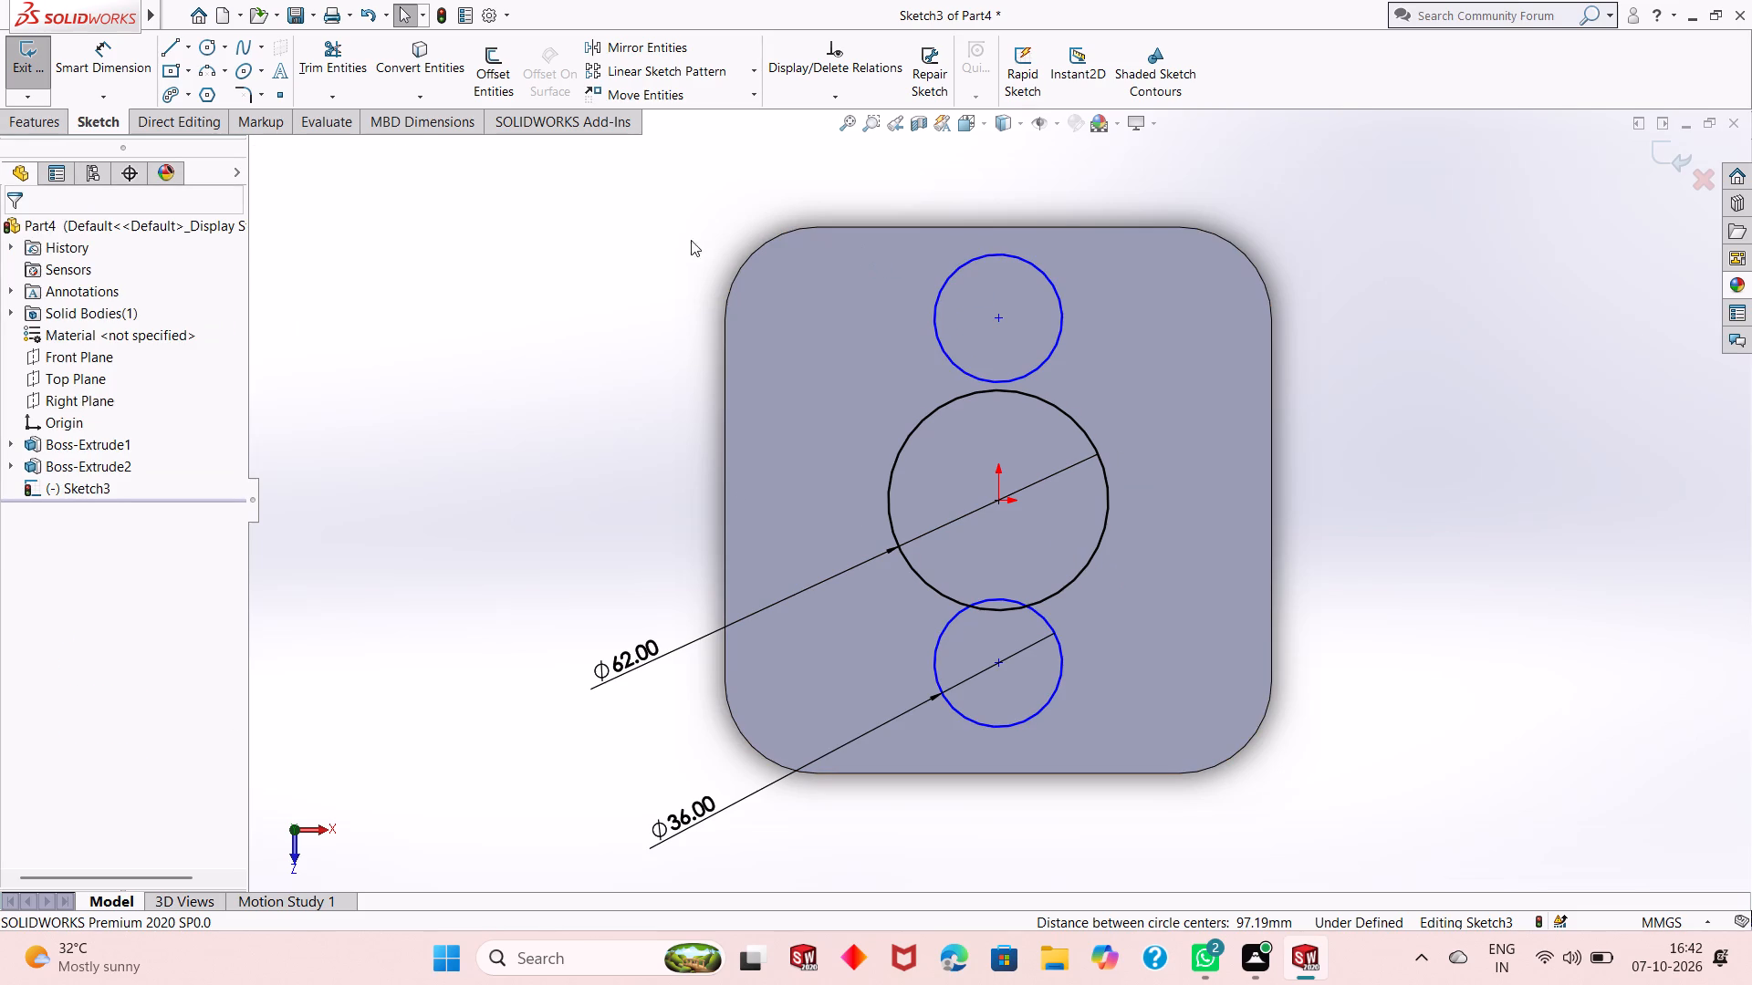
Dimension the vertical distance from the upper small circle's centre to the origin to 46 mm.
left_click(117, 78)
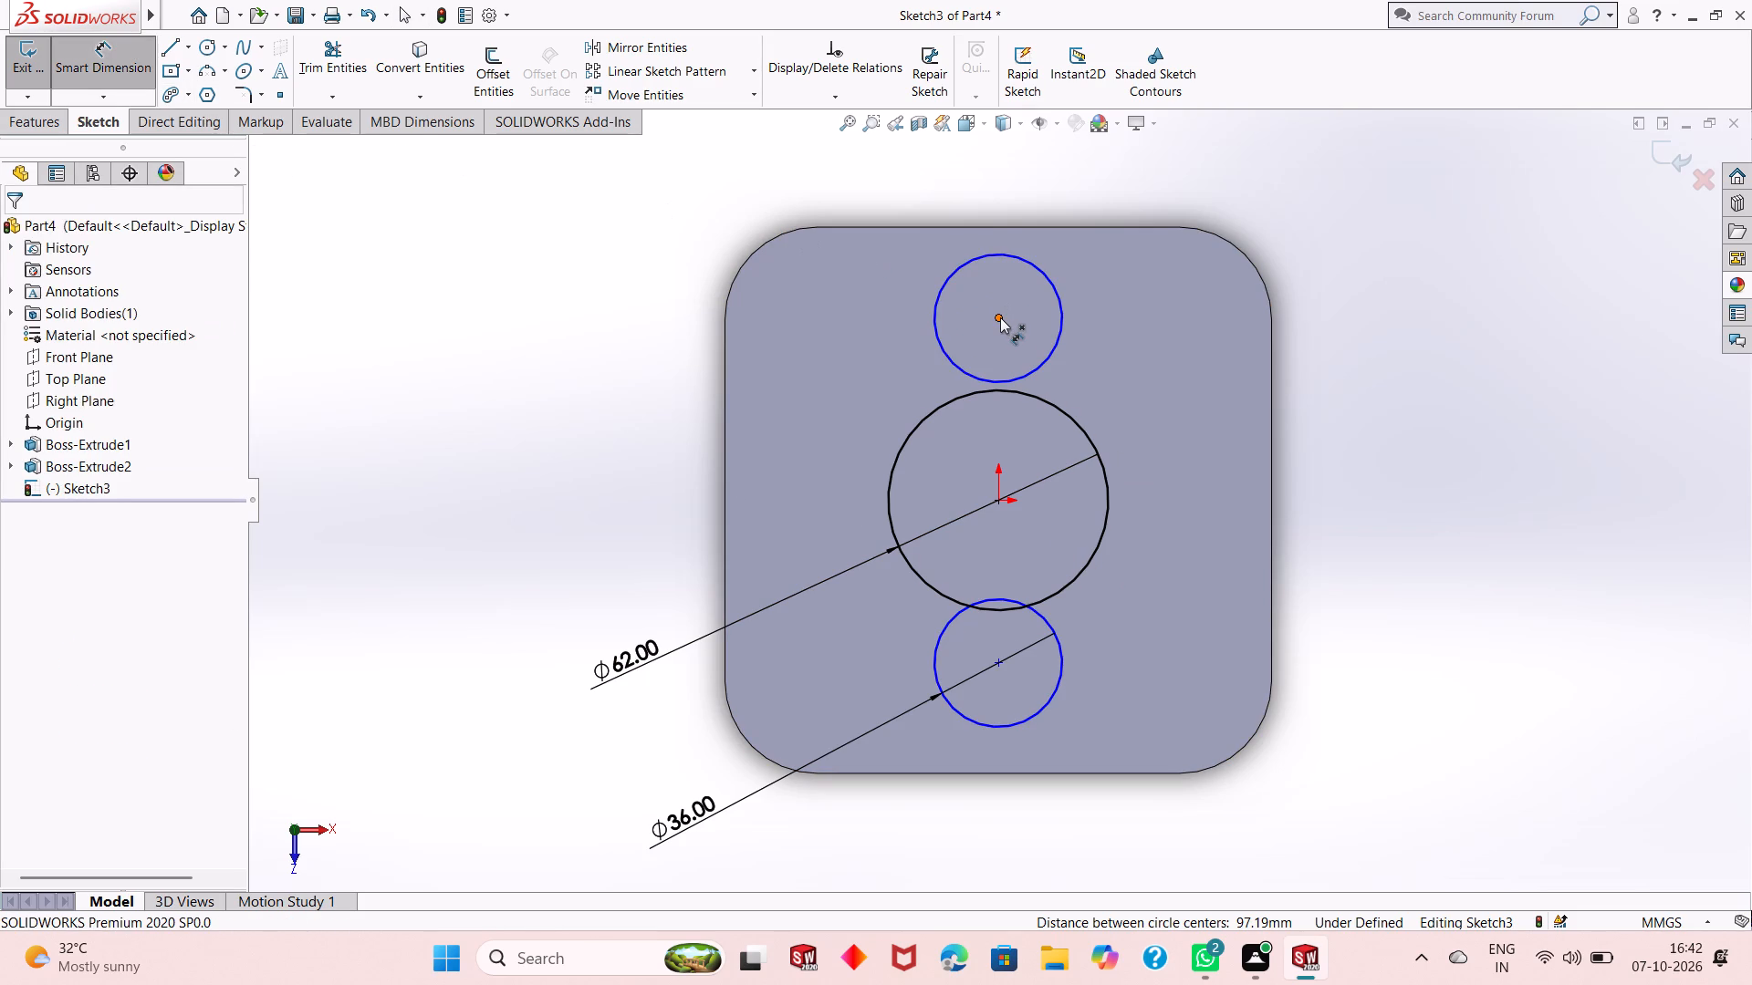
left_click(1000, 317)
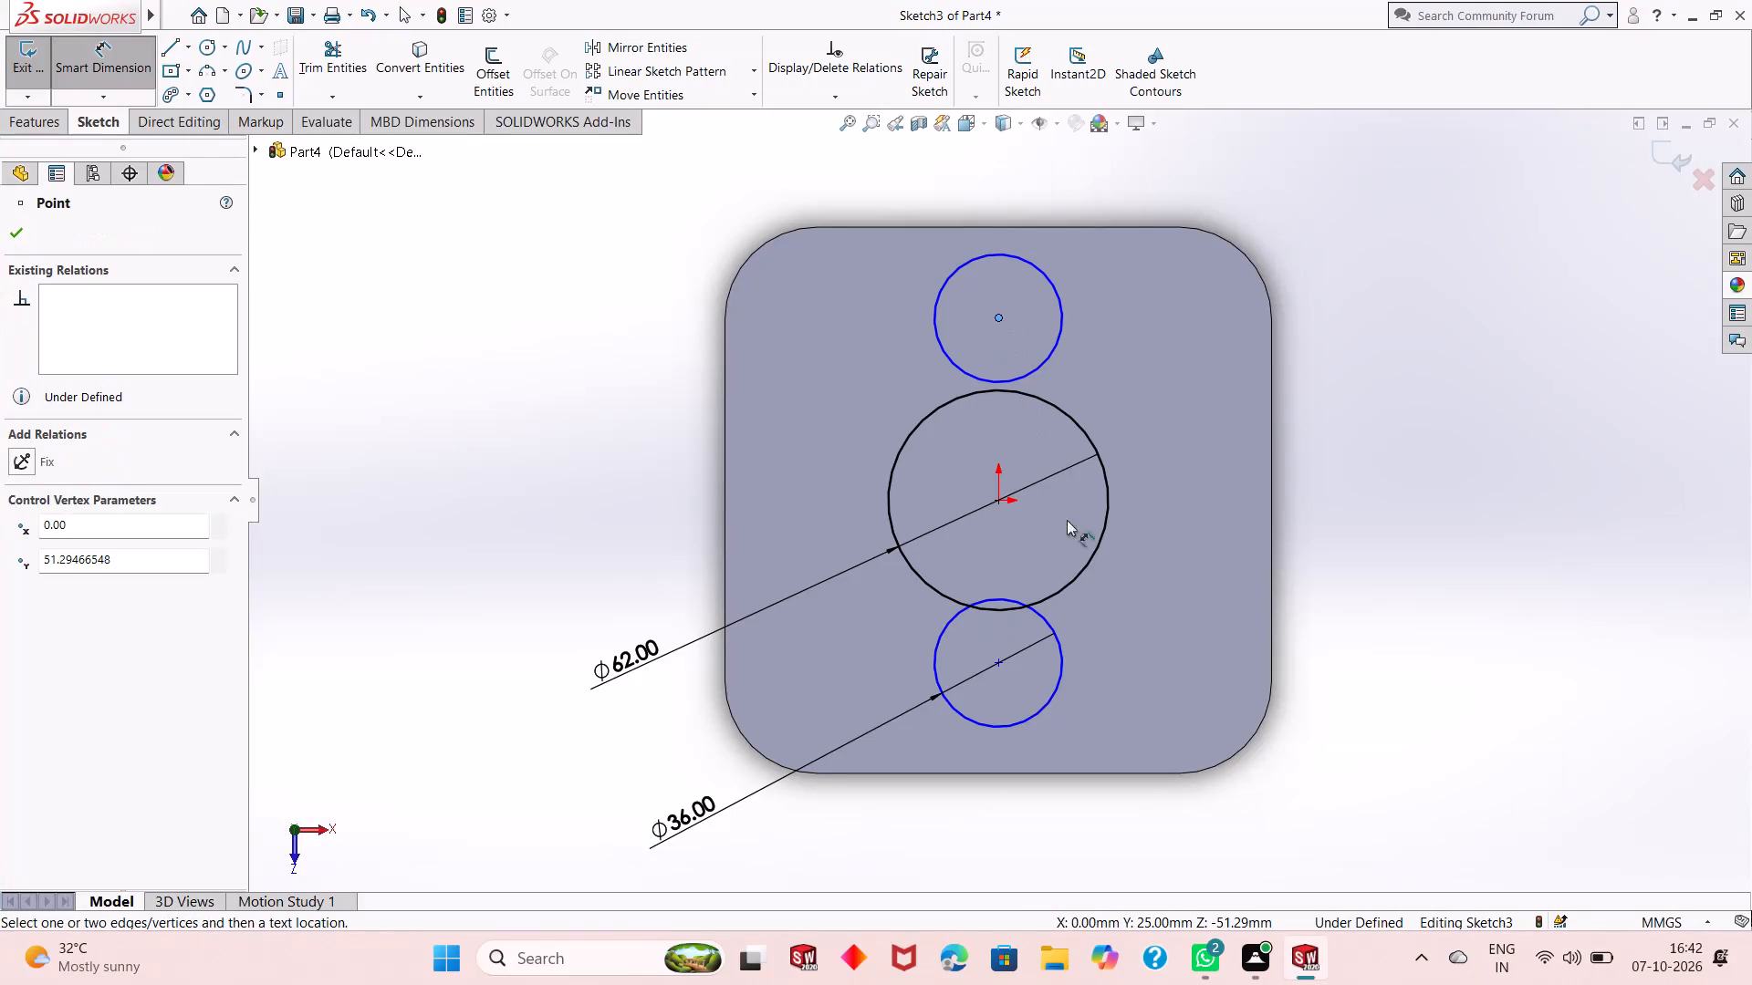
left_click(999, 496)
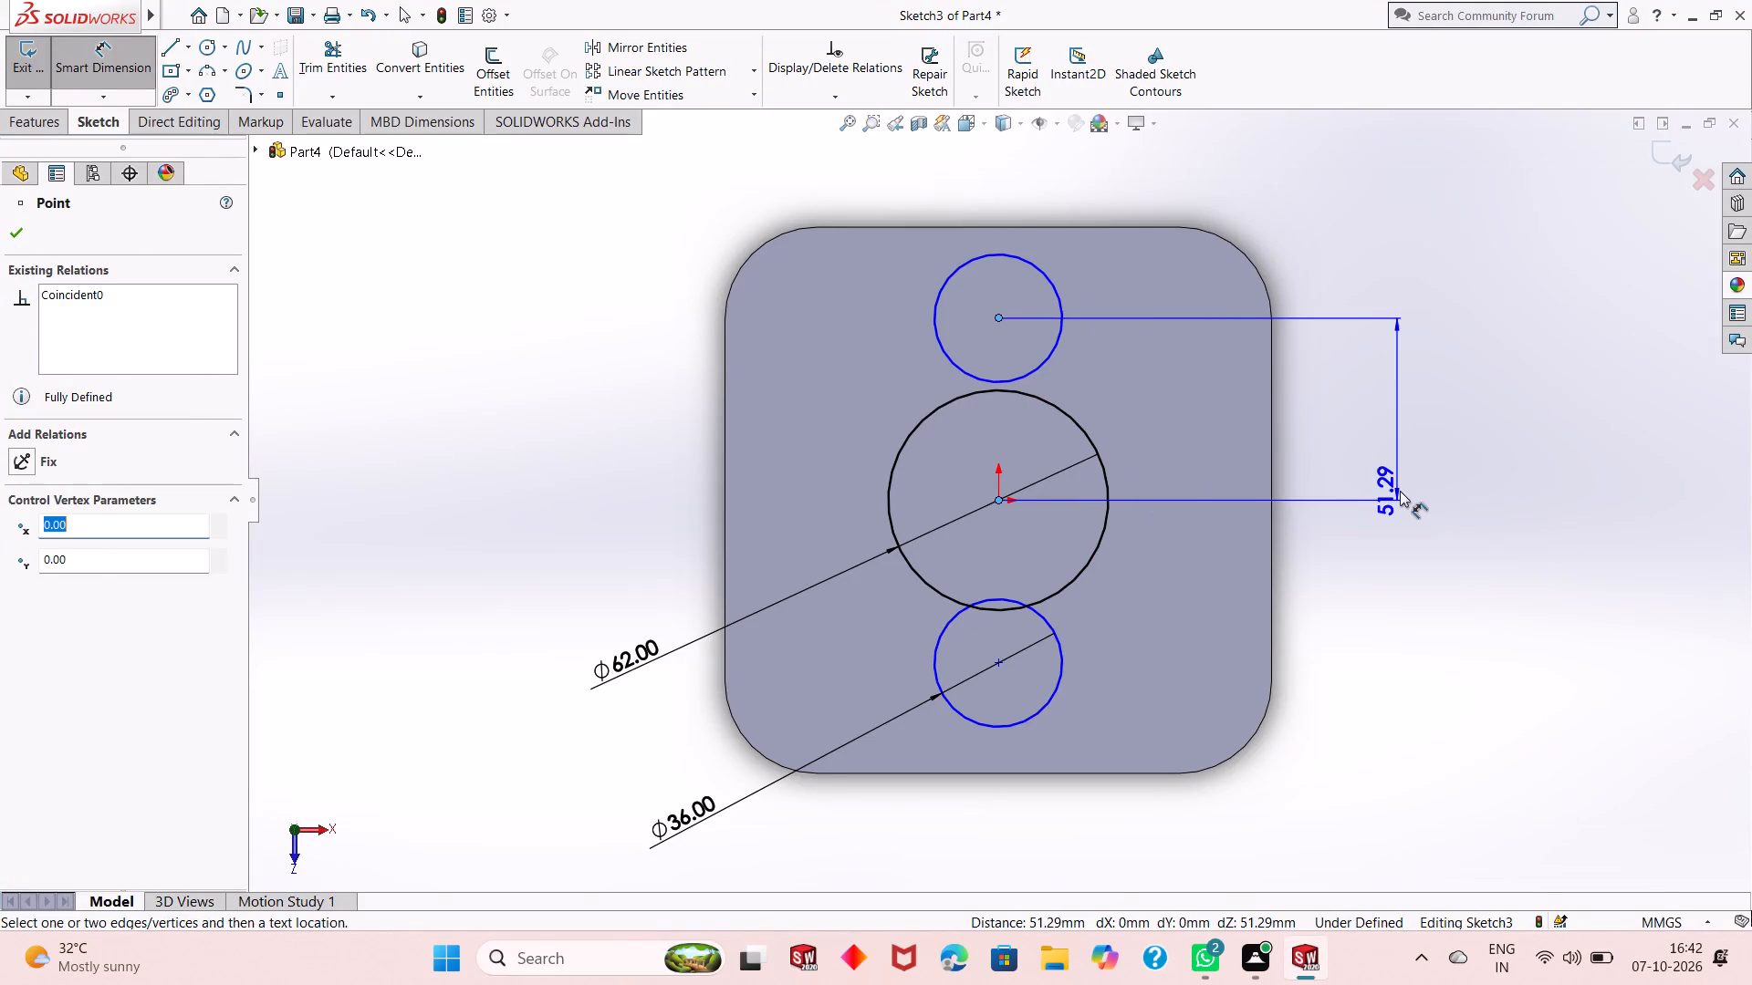
left_click(1400, 491)
type("46")
key("Return")
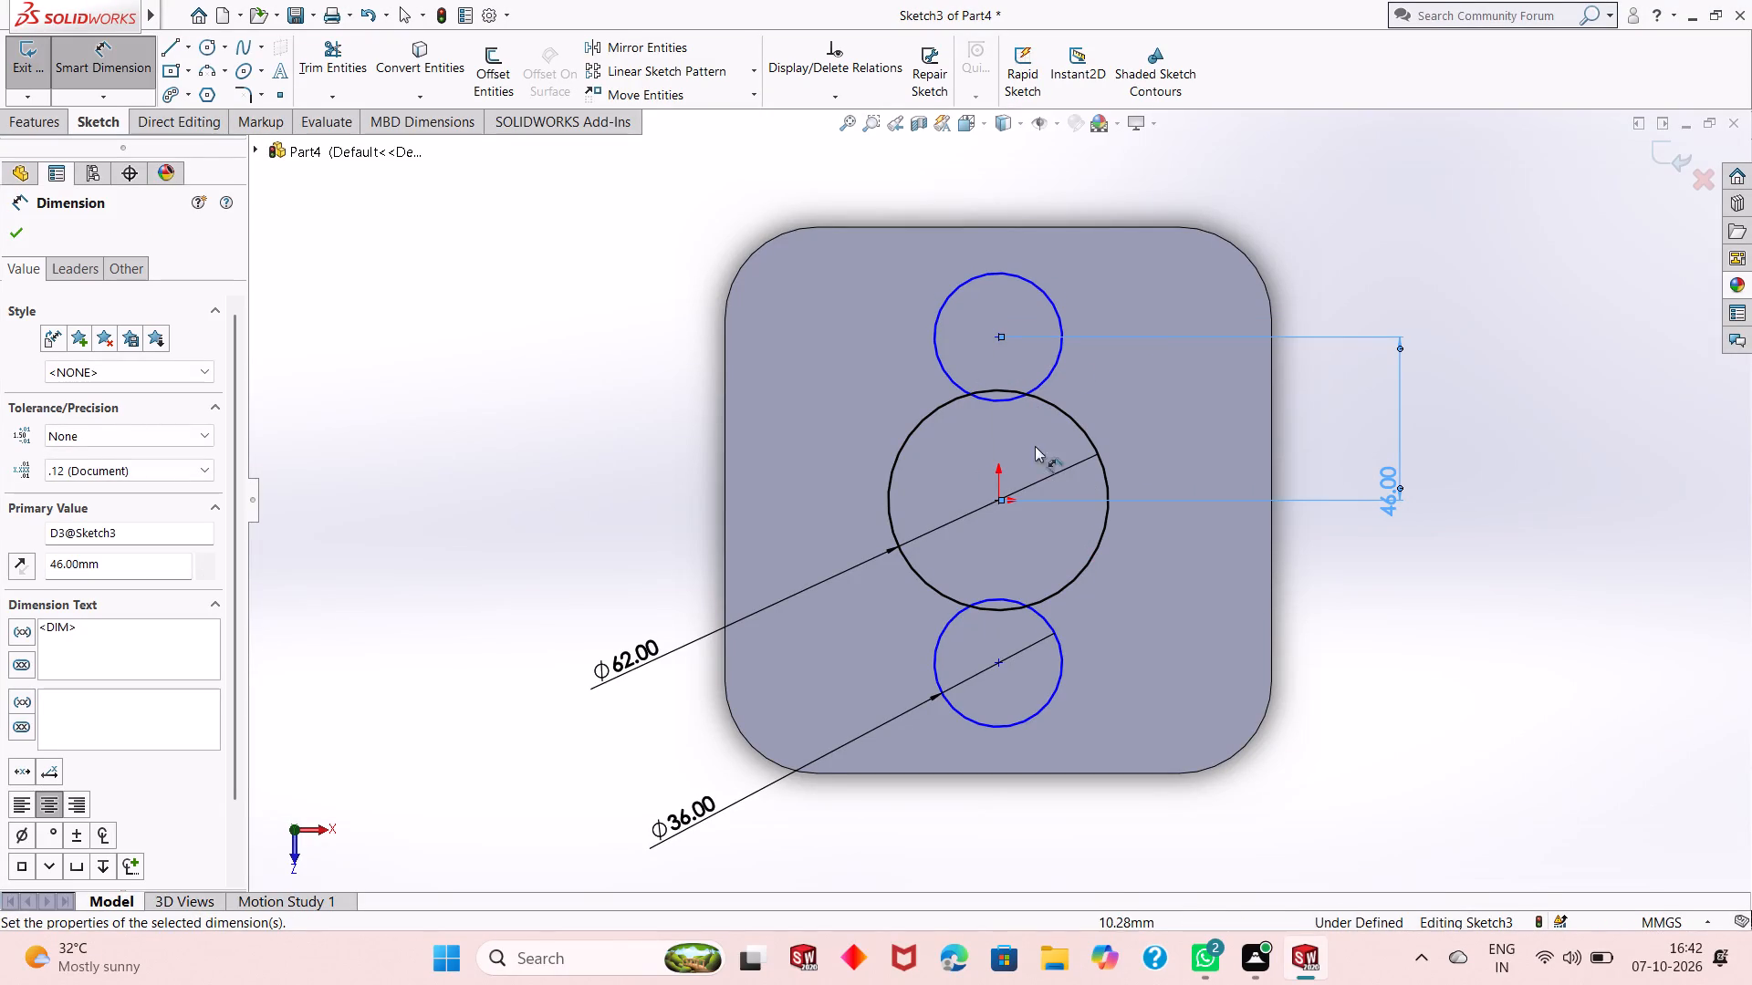
Dimension the vertical distance from the lower small circle's centre to the origin to 46 mm.
left_click(996, 662)
left_click(995, 500)
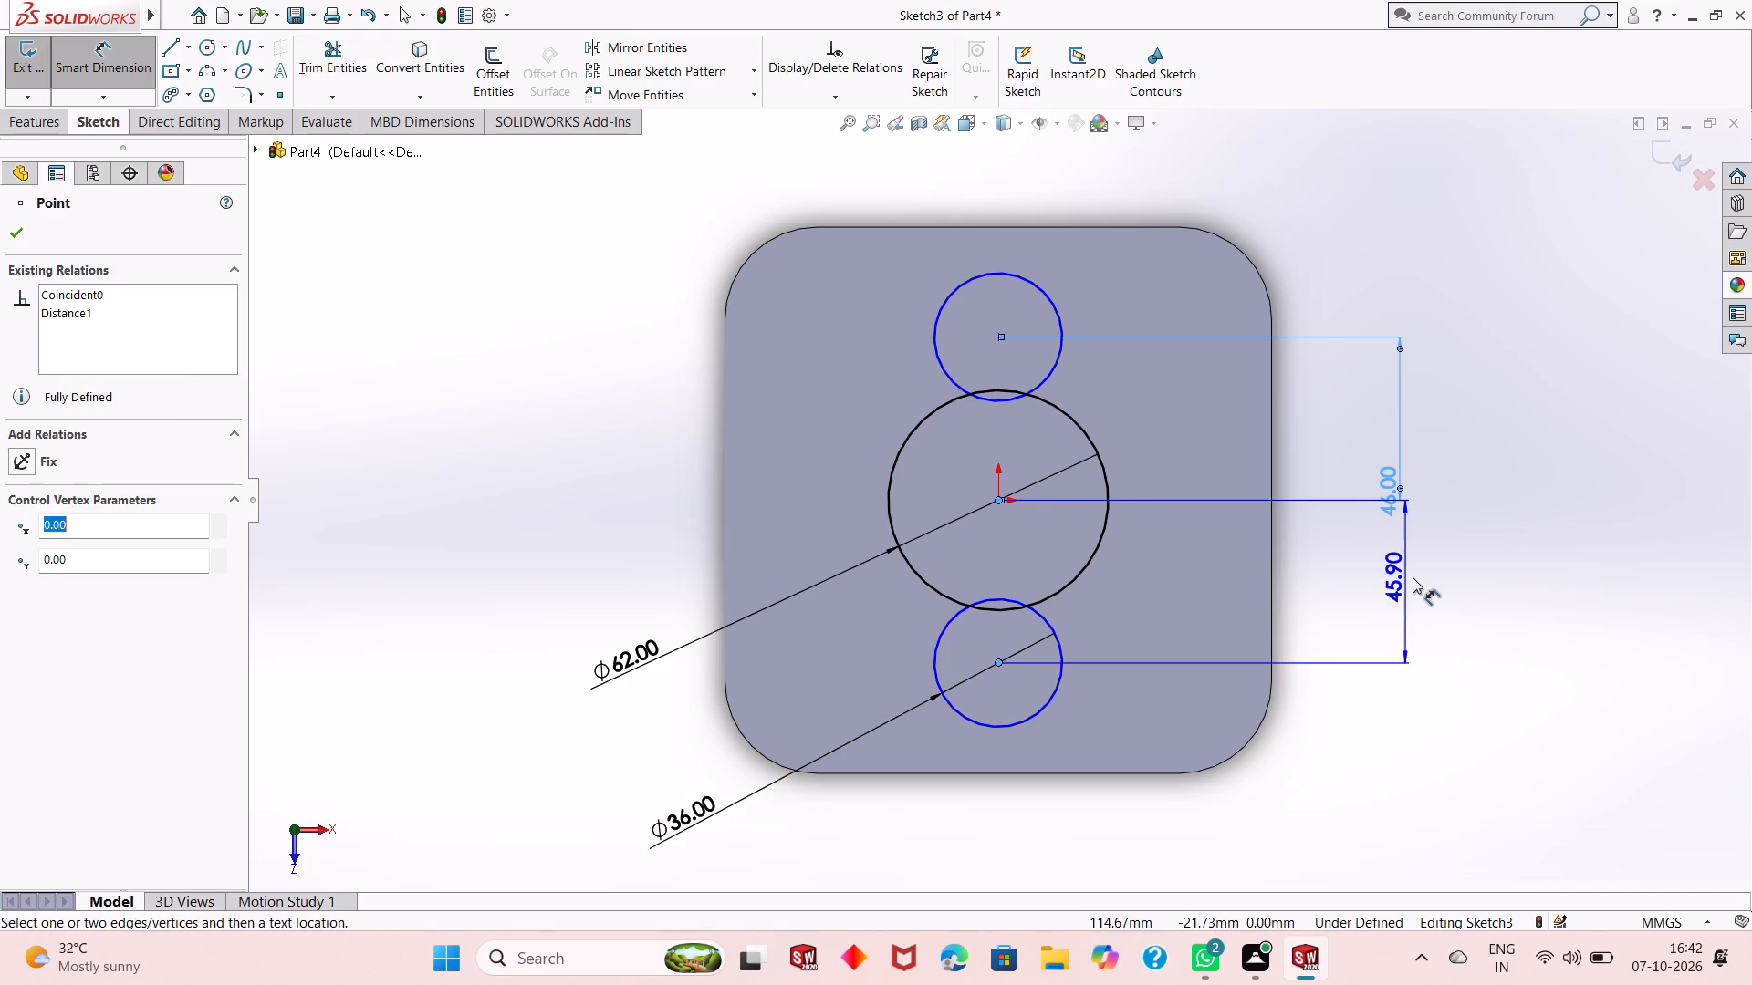
left_click(1413, 577)
type("46")
key("Return")
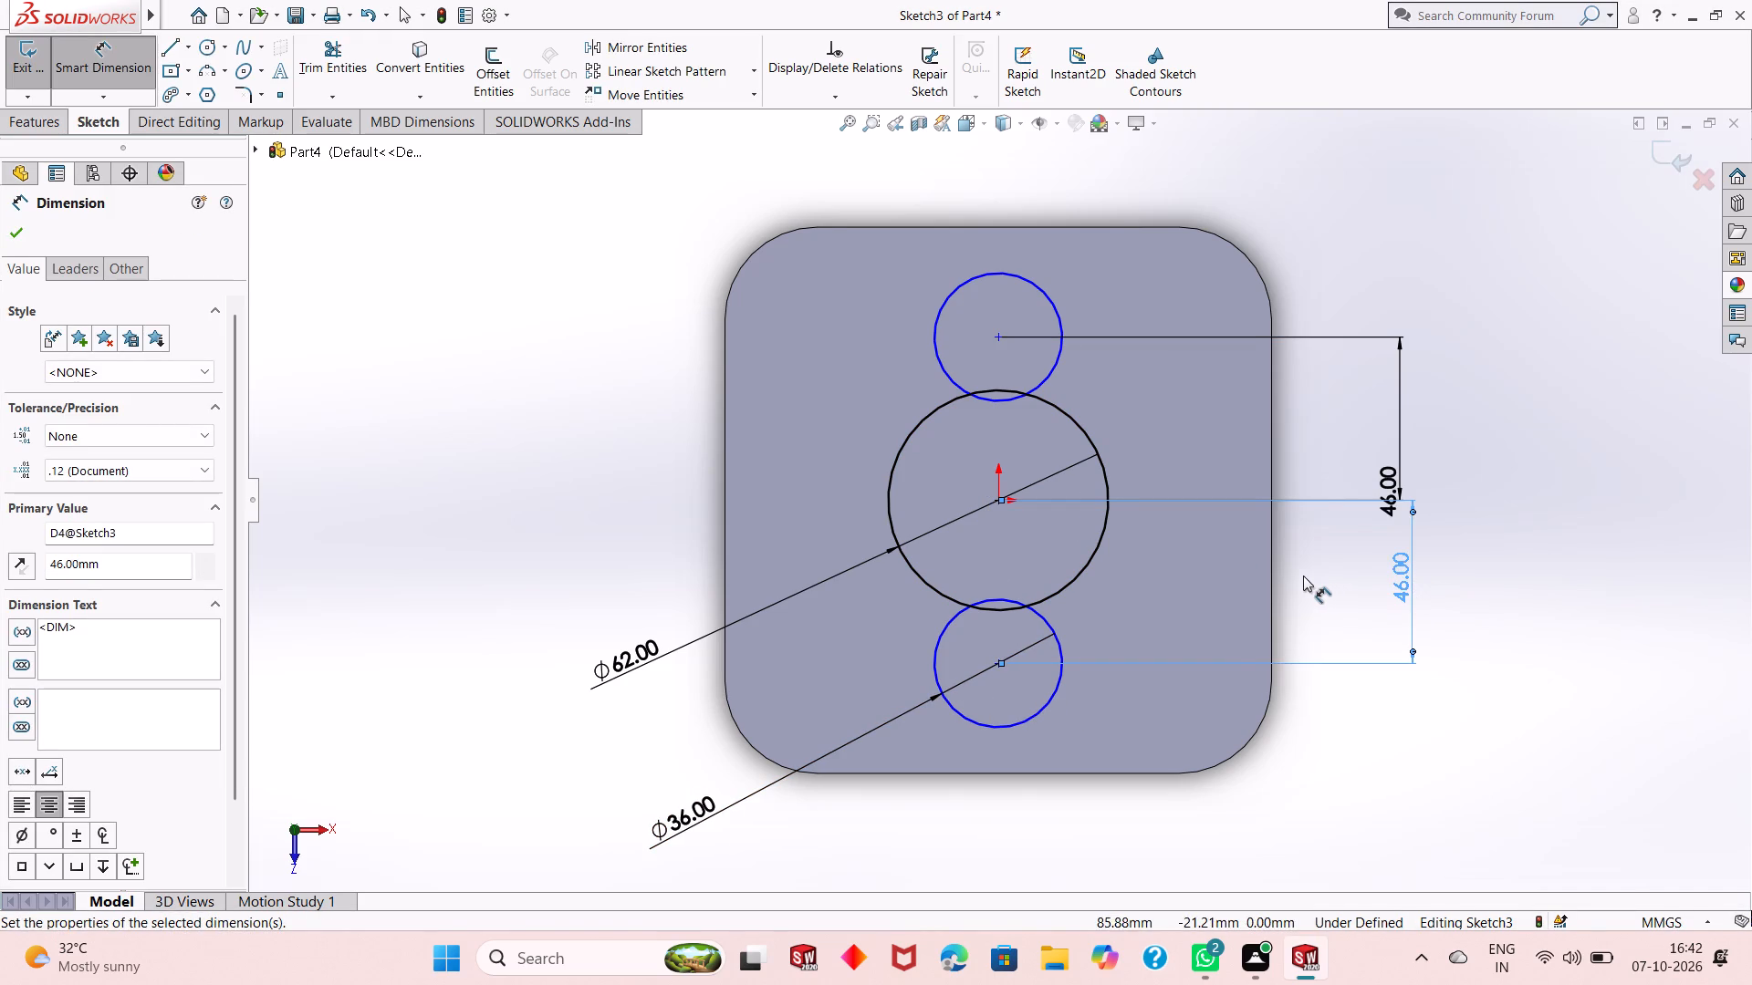
scroll(1298, 575, "up", 1)
right_click(1422, 439)
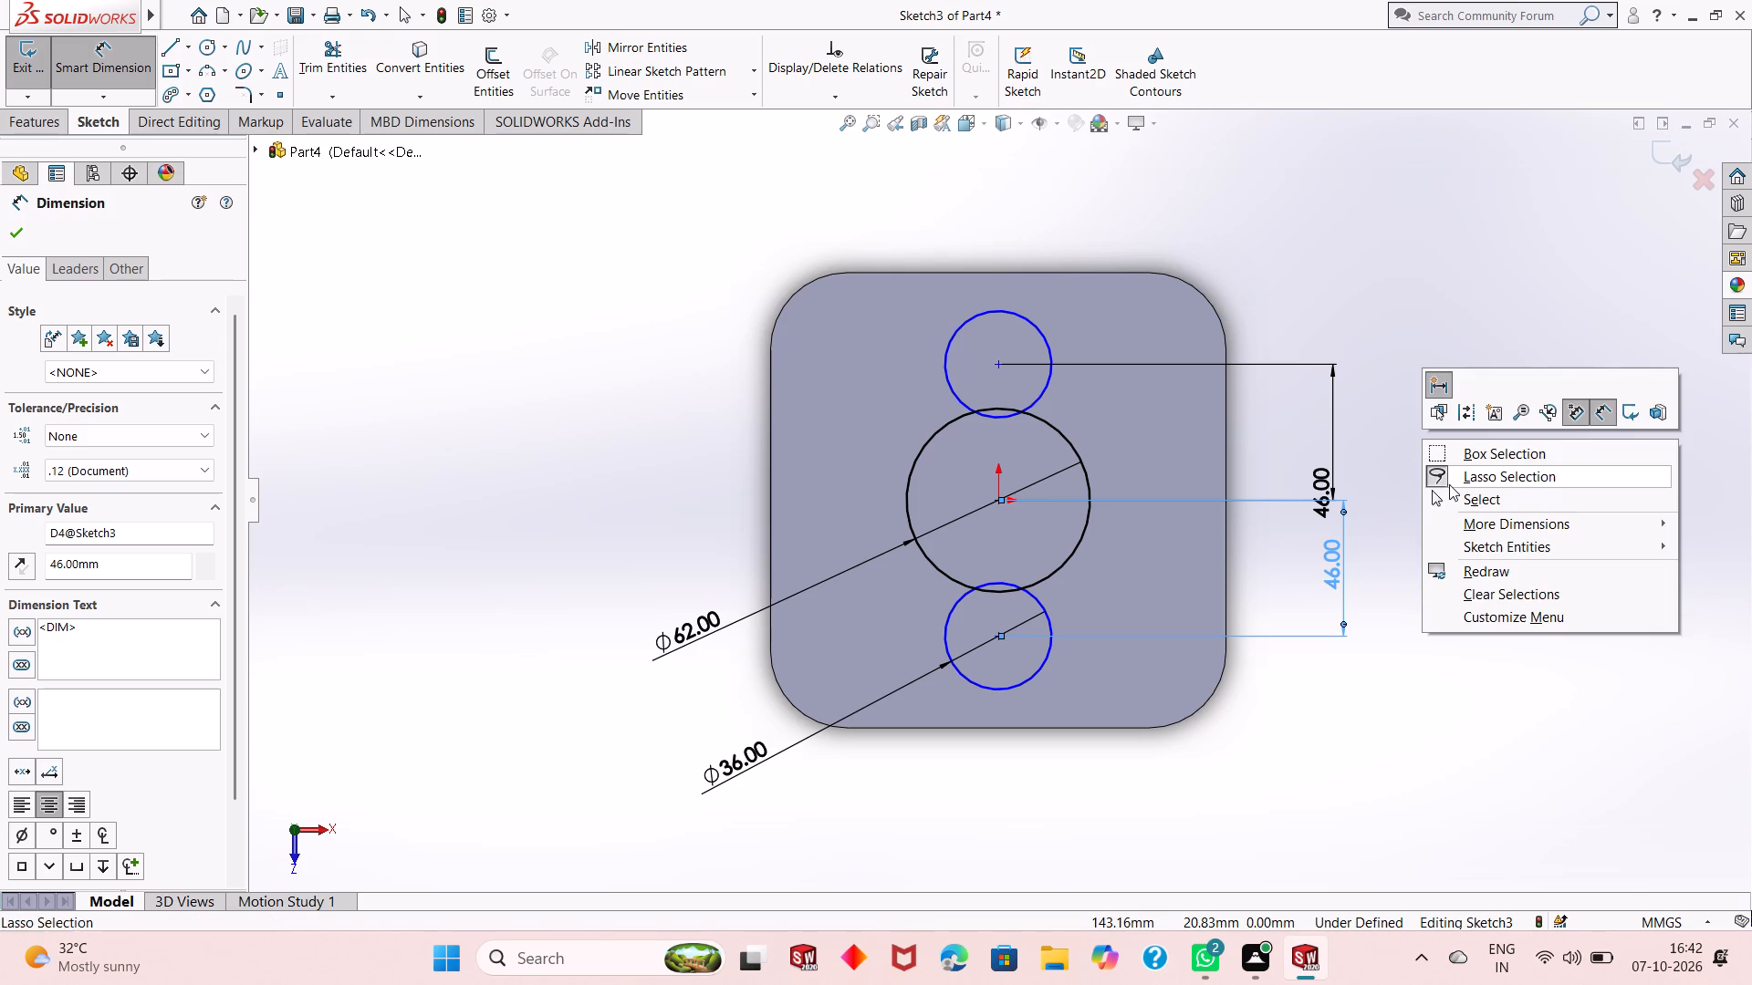
left_click(1453, 494)
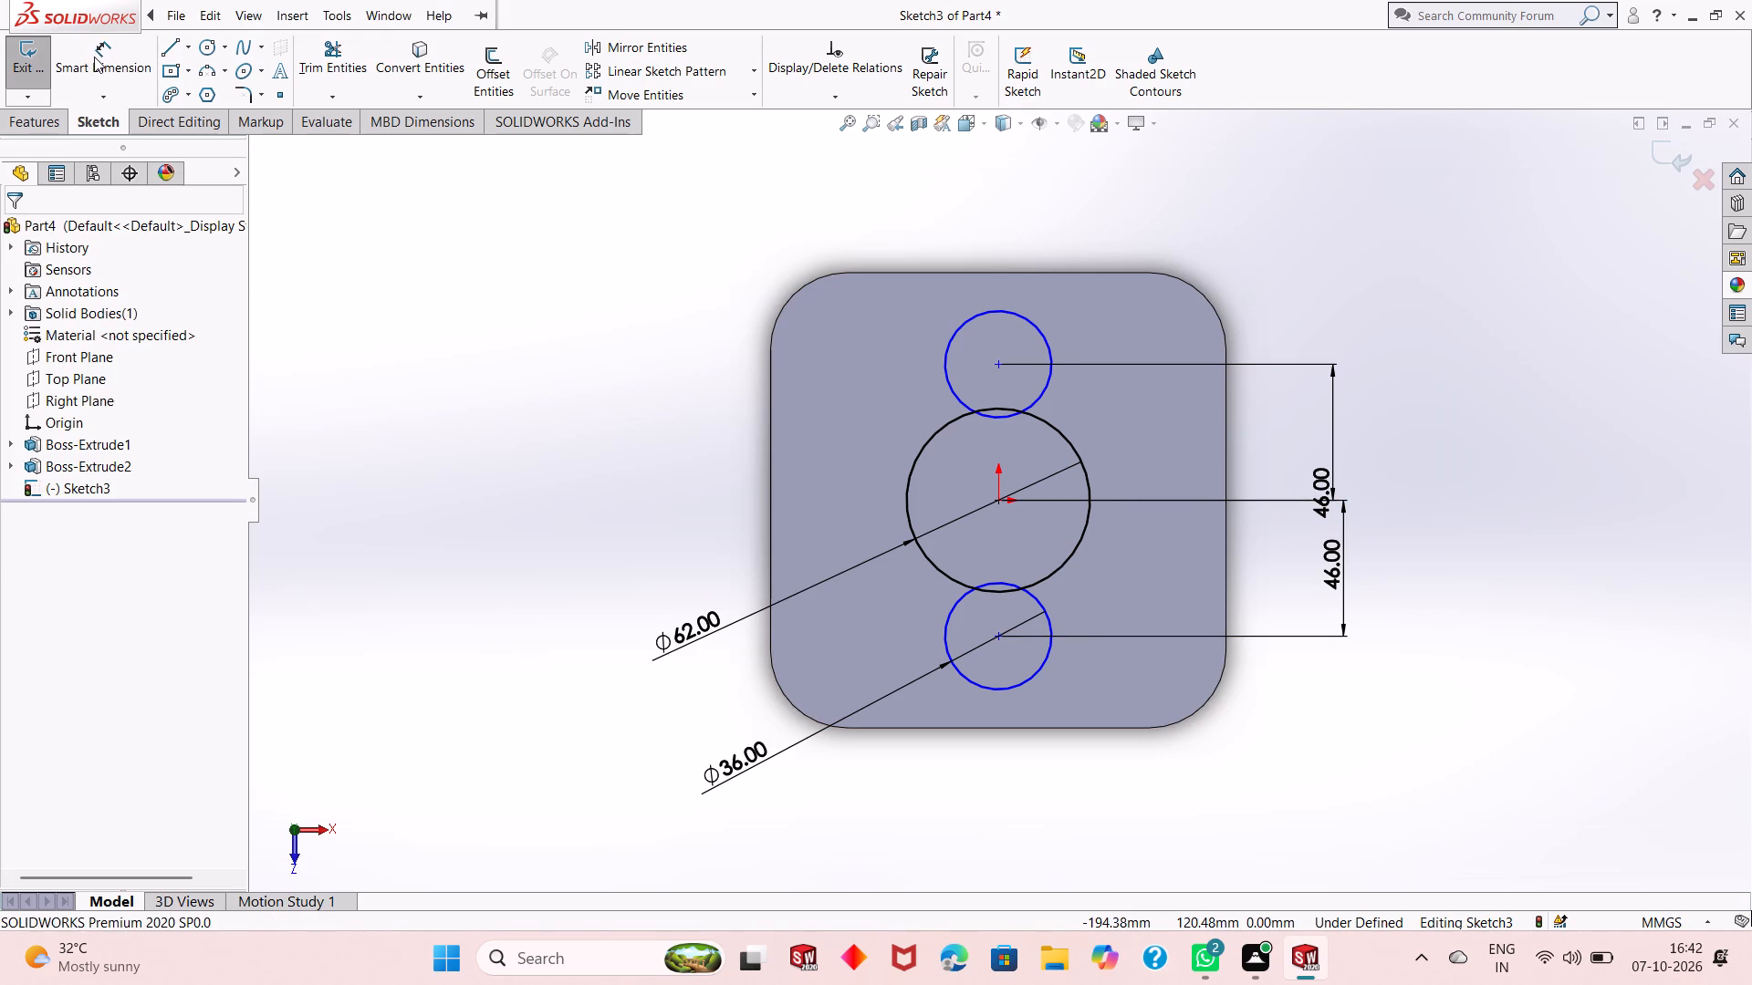
Dimension the upper small circle's centre 77 mm from the block's straight left edge.
left_click(94, 57)
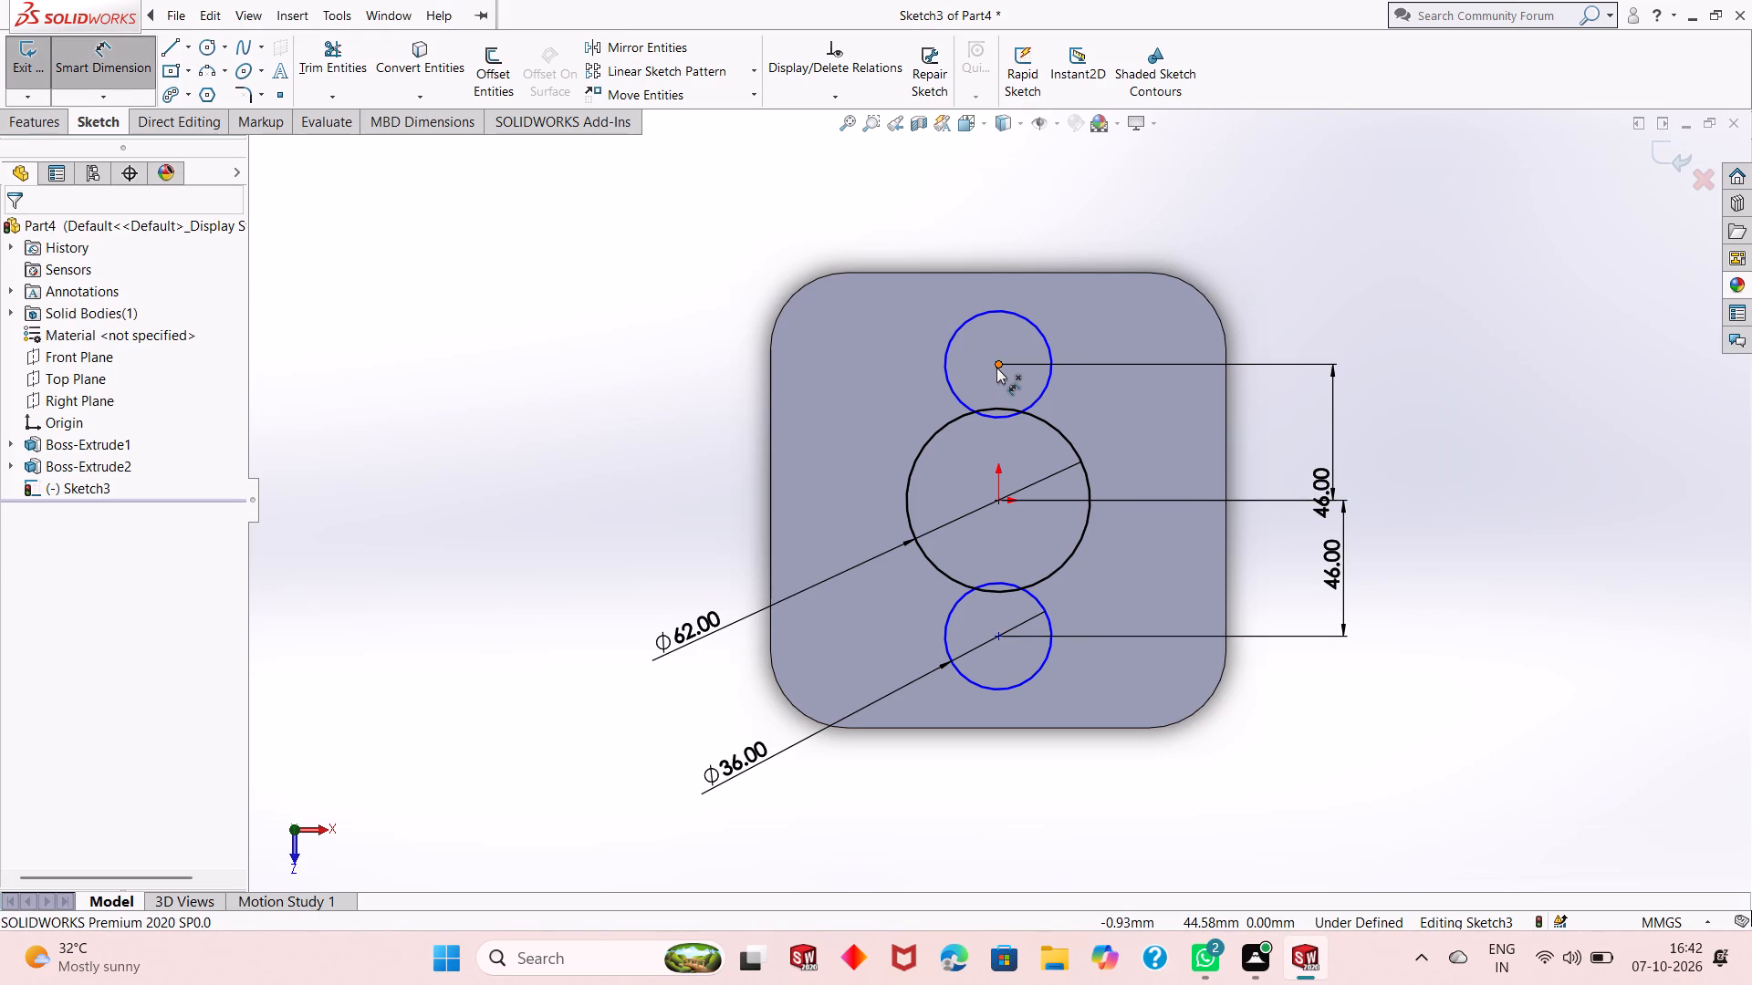
left_click(996, 368)
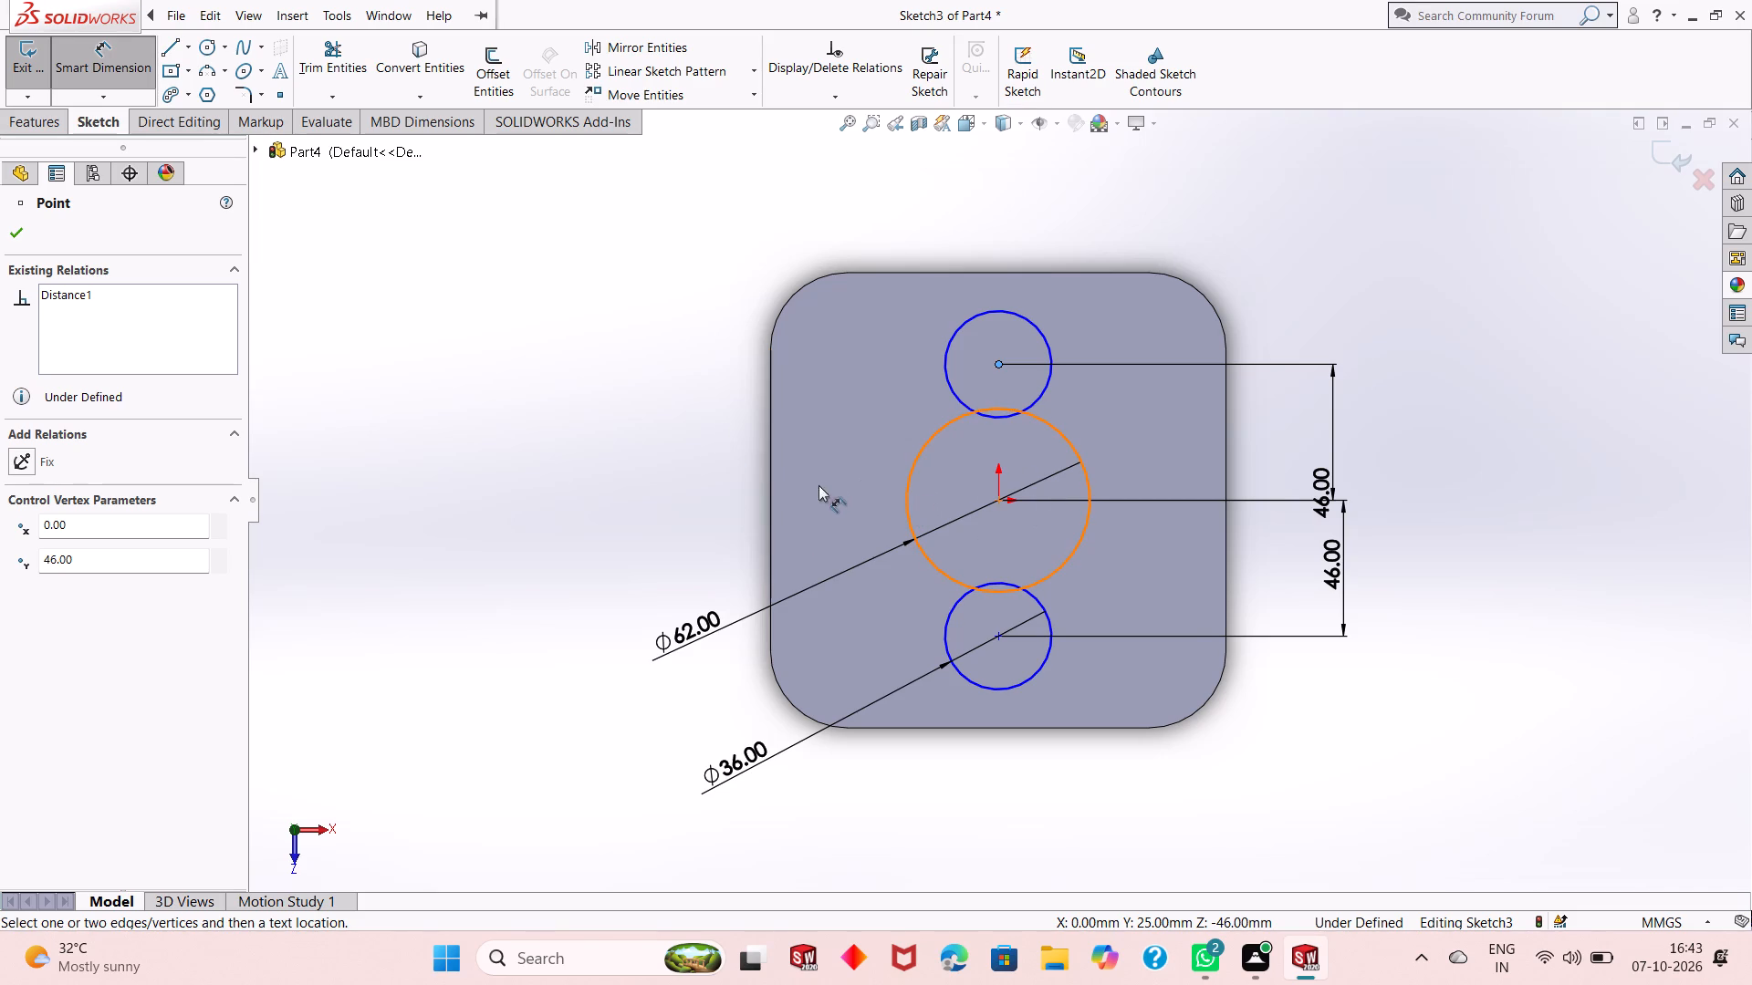
left_click(768, 515)
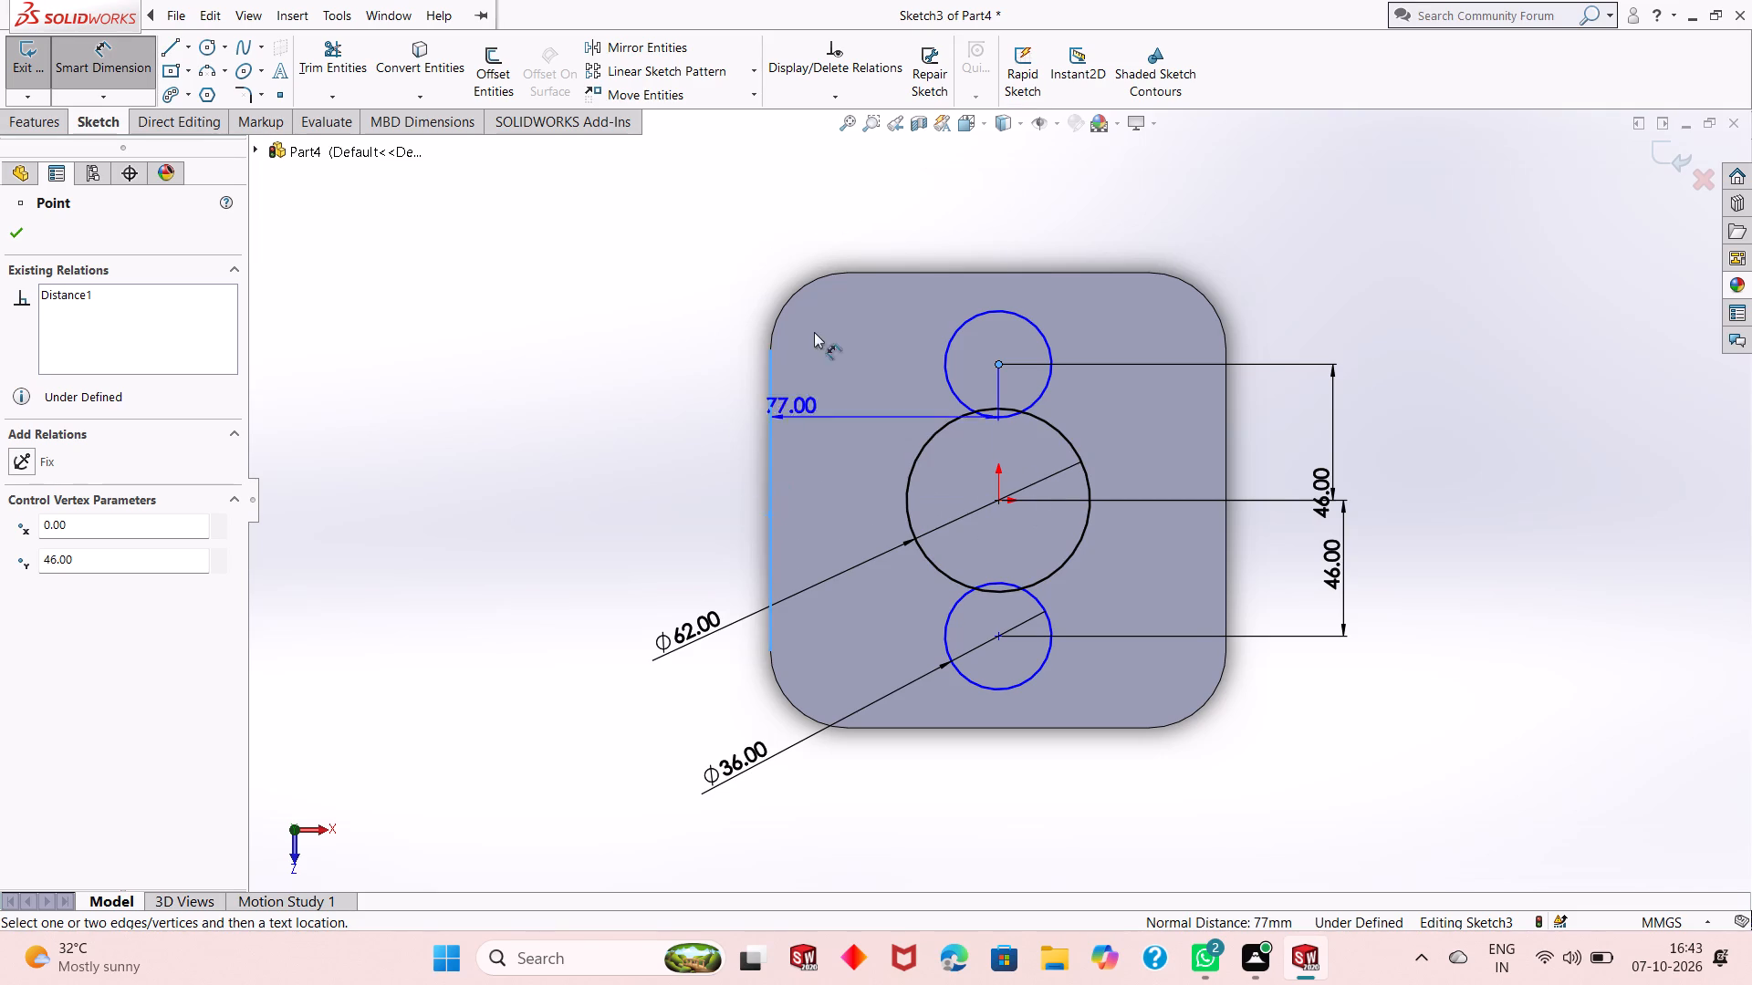
left_click(922, 171)
key("Return")
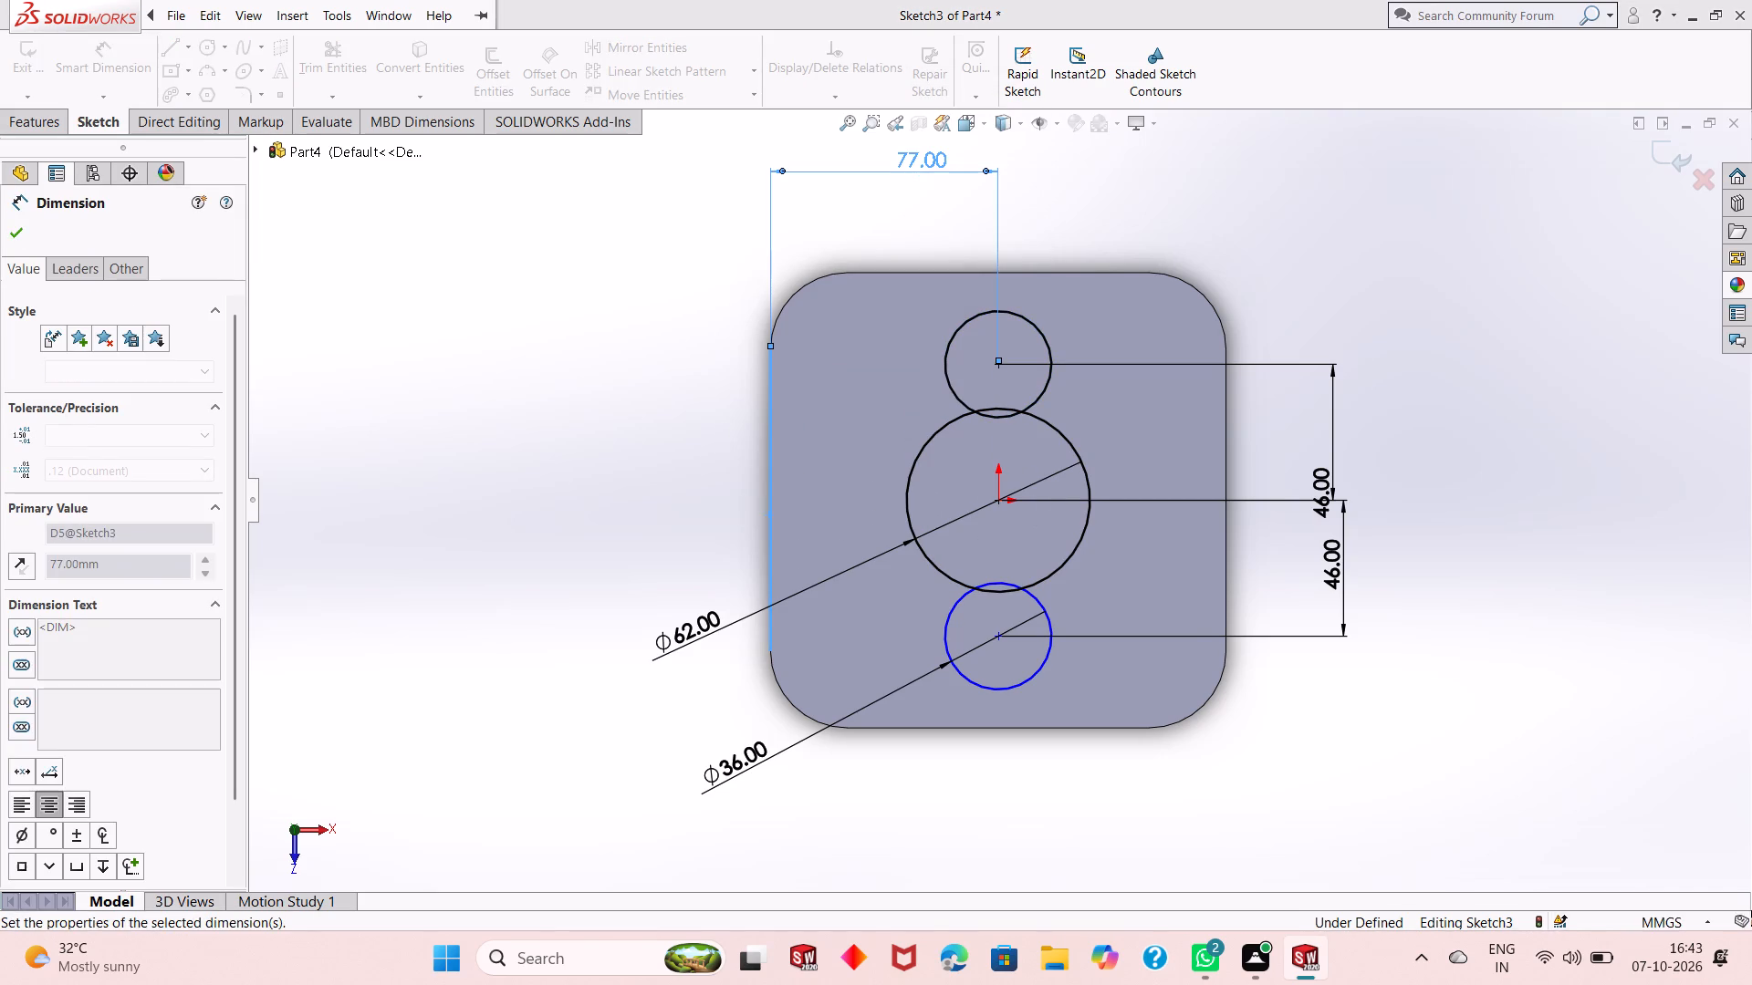
Dimension the lower small circle's centre 77 mm from the block's straight right edge.
left_click(1002, 635)
left_click(1225, 612)
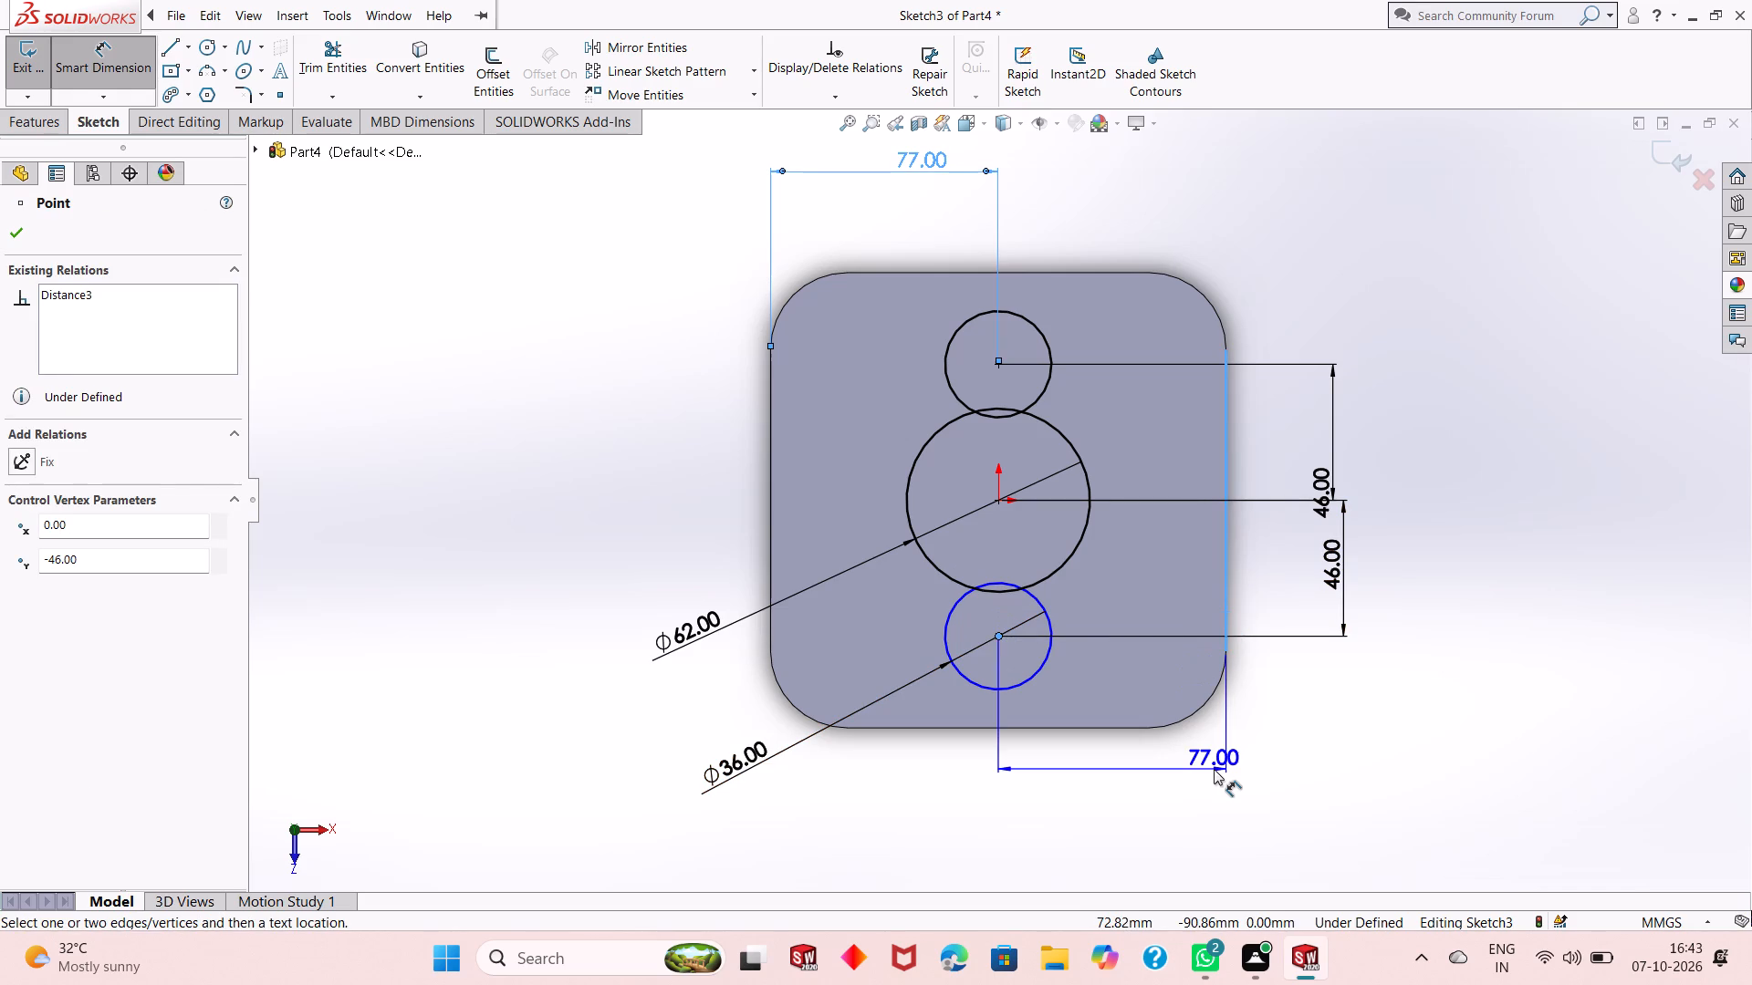
left_click(1214, 769)
key("Return")
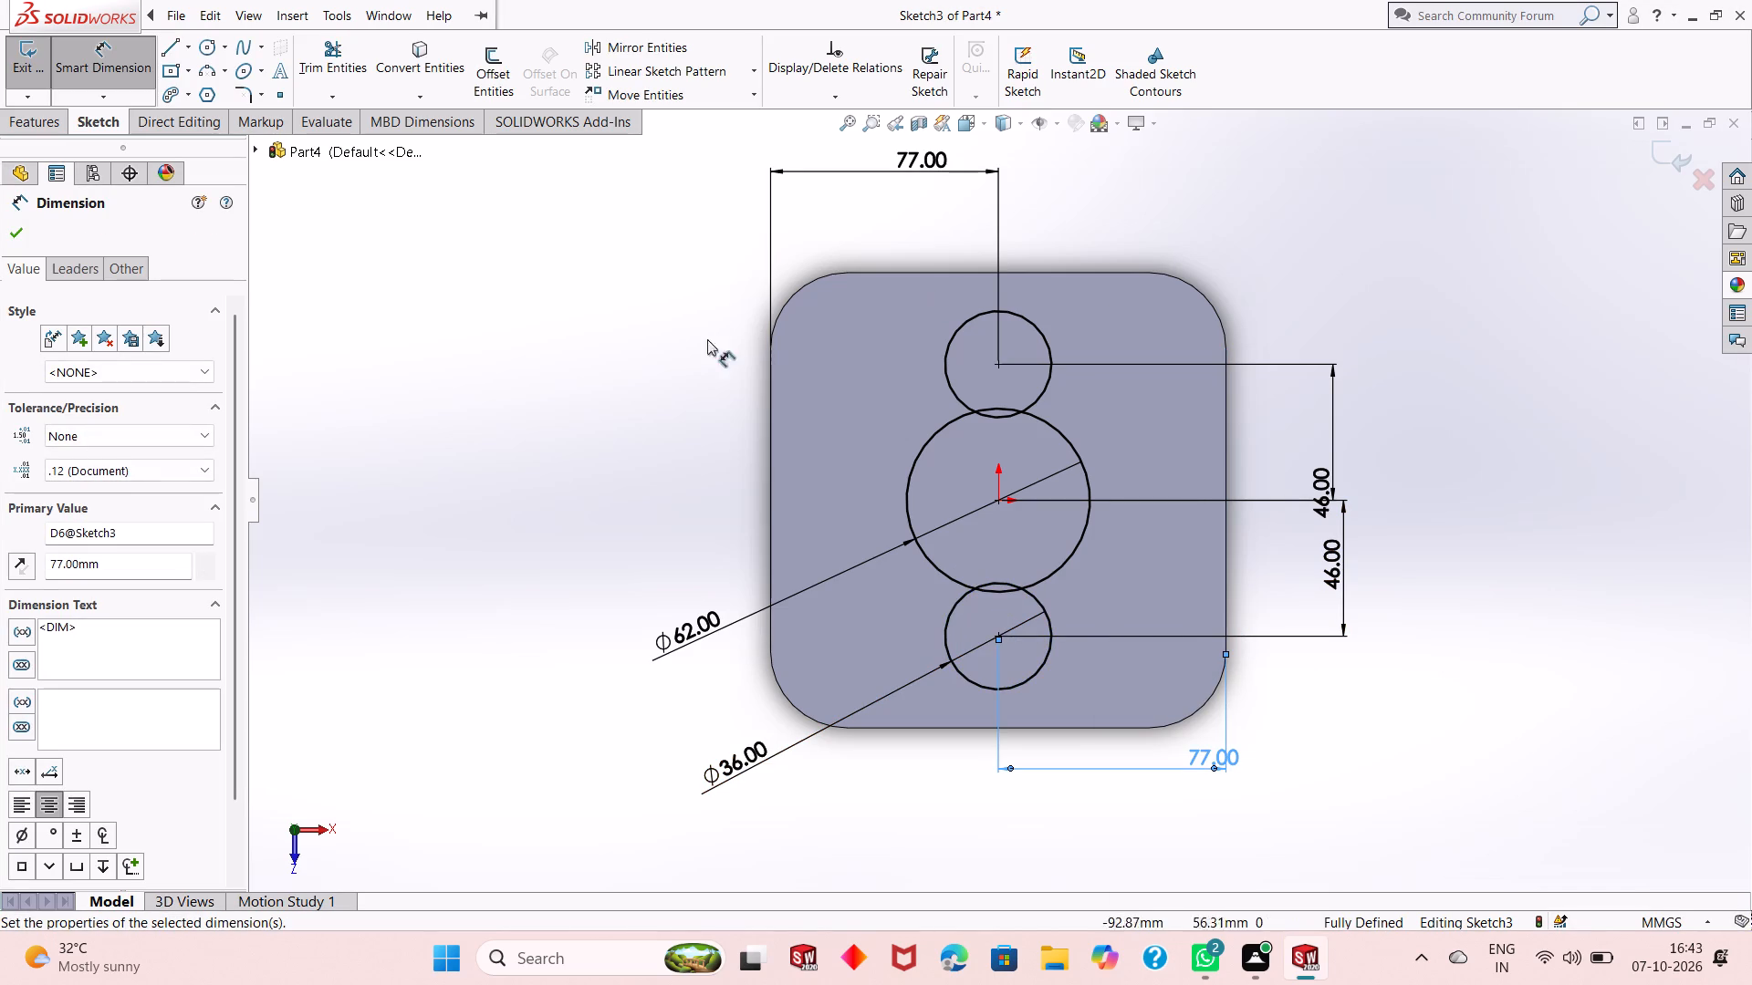
right_click(606, 361)
left_click(682, 422)
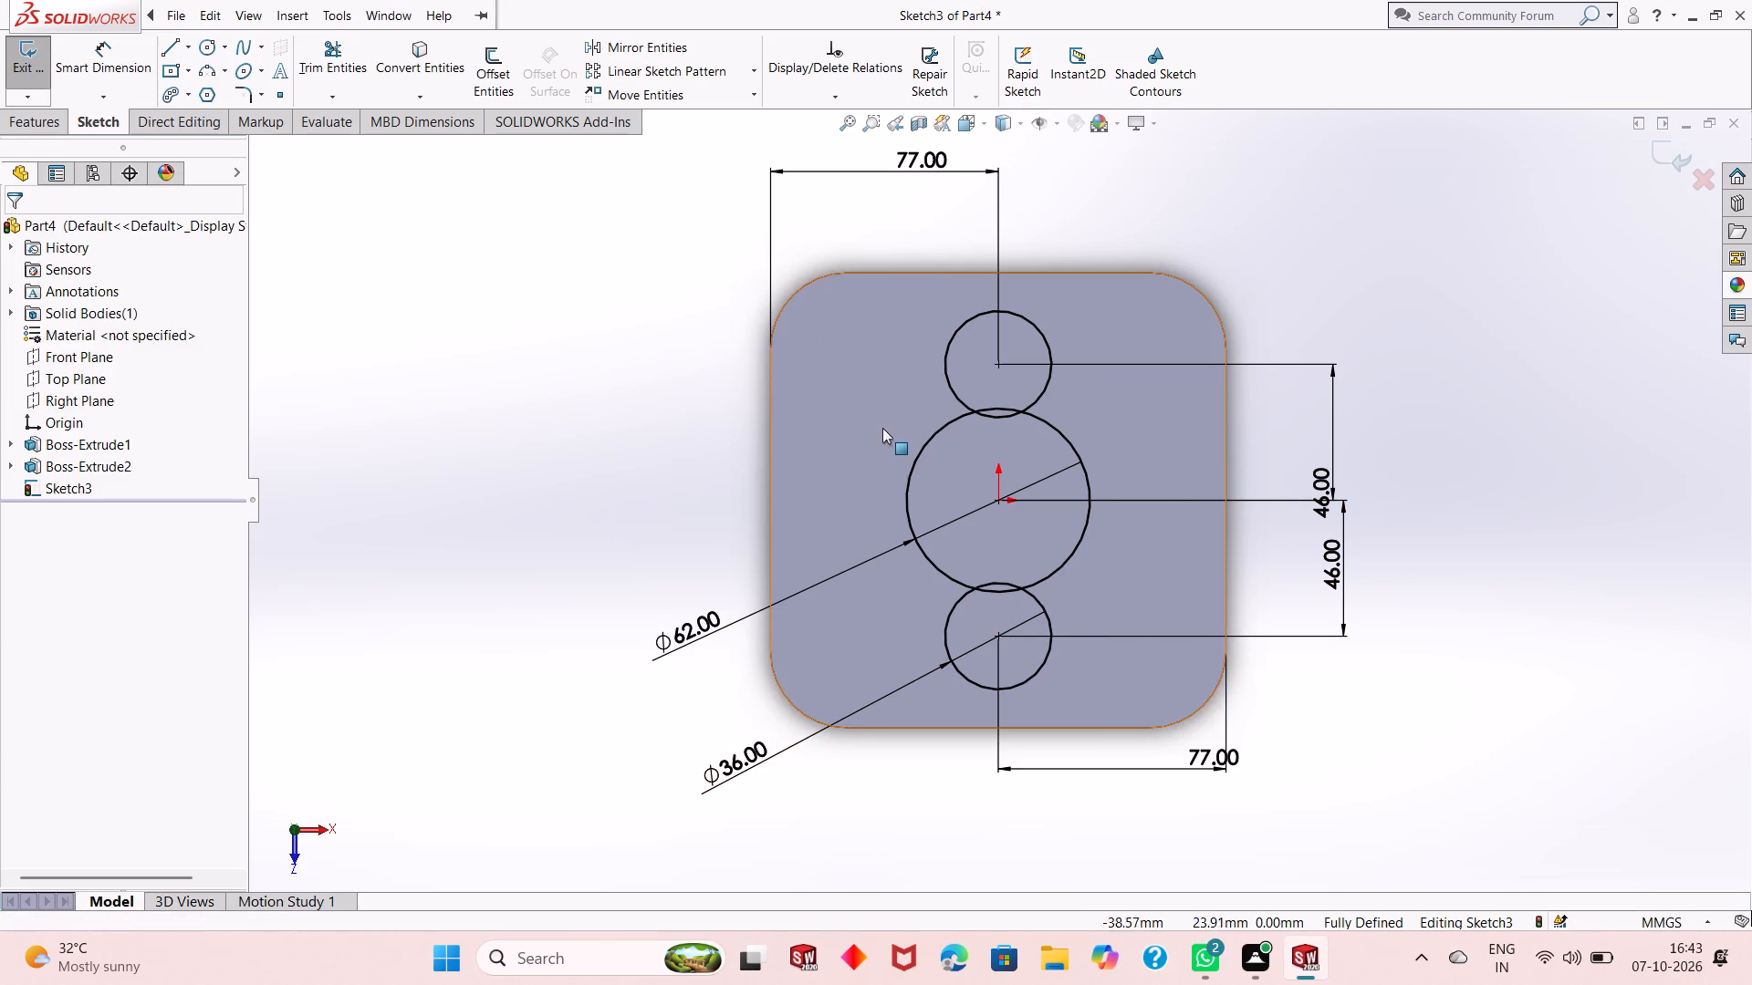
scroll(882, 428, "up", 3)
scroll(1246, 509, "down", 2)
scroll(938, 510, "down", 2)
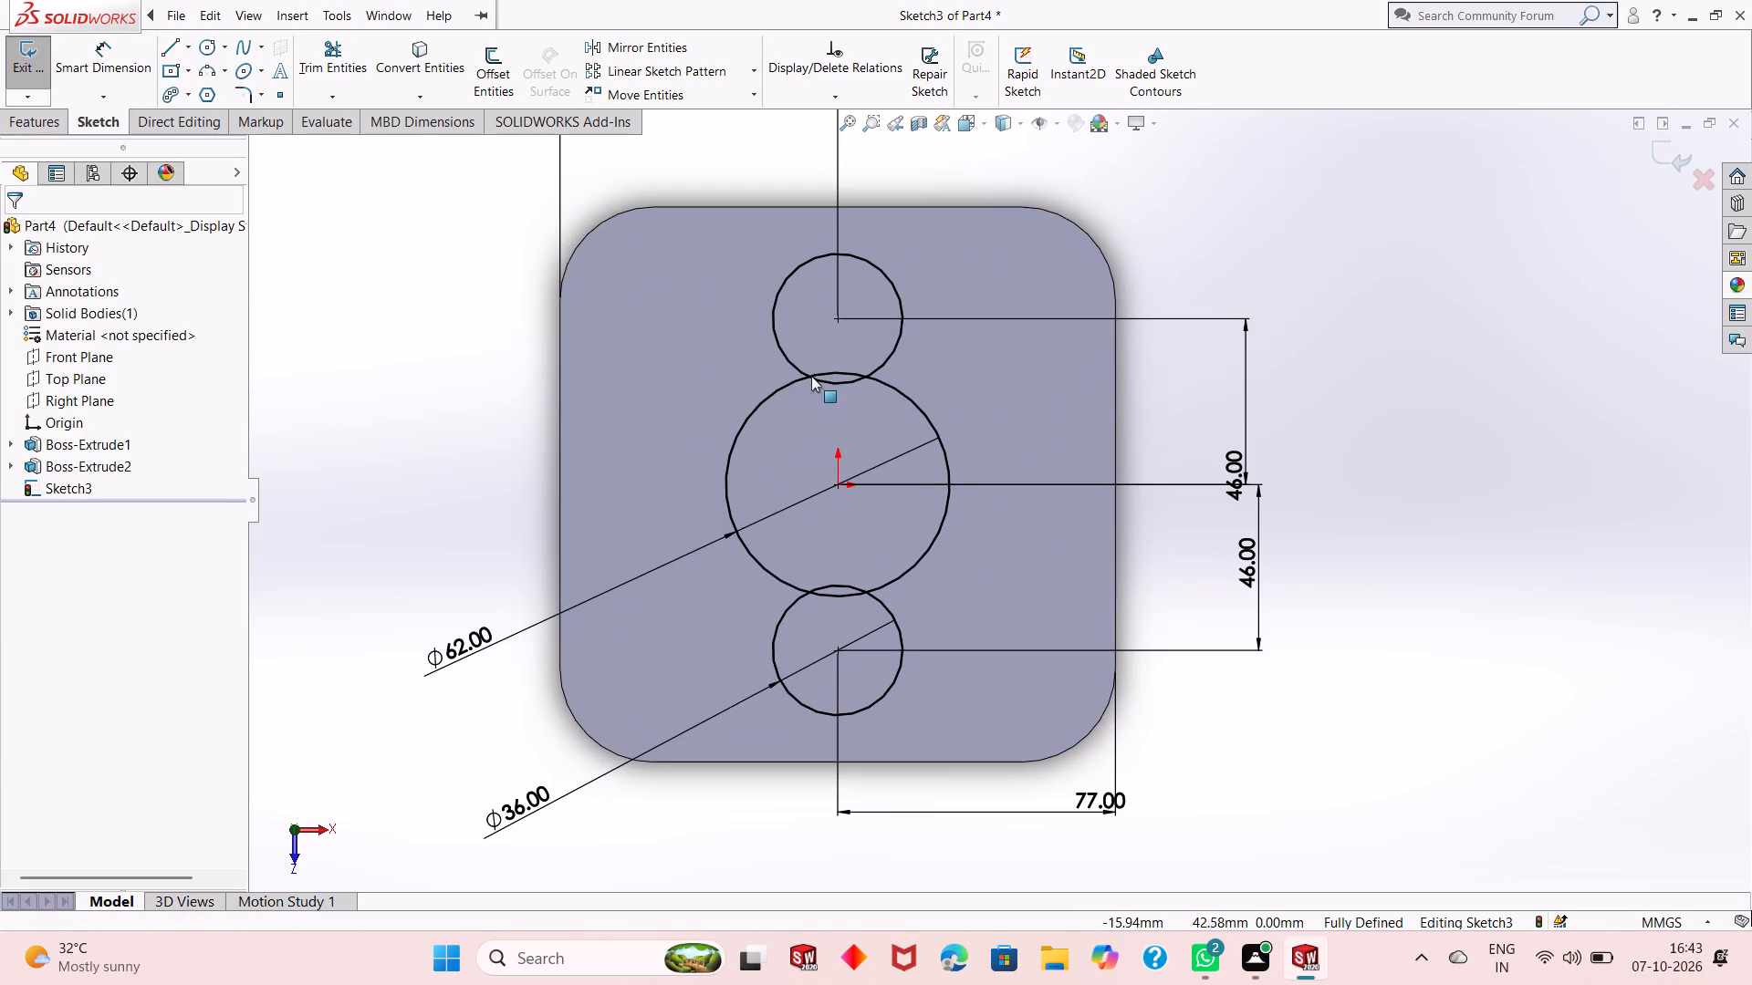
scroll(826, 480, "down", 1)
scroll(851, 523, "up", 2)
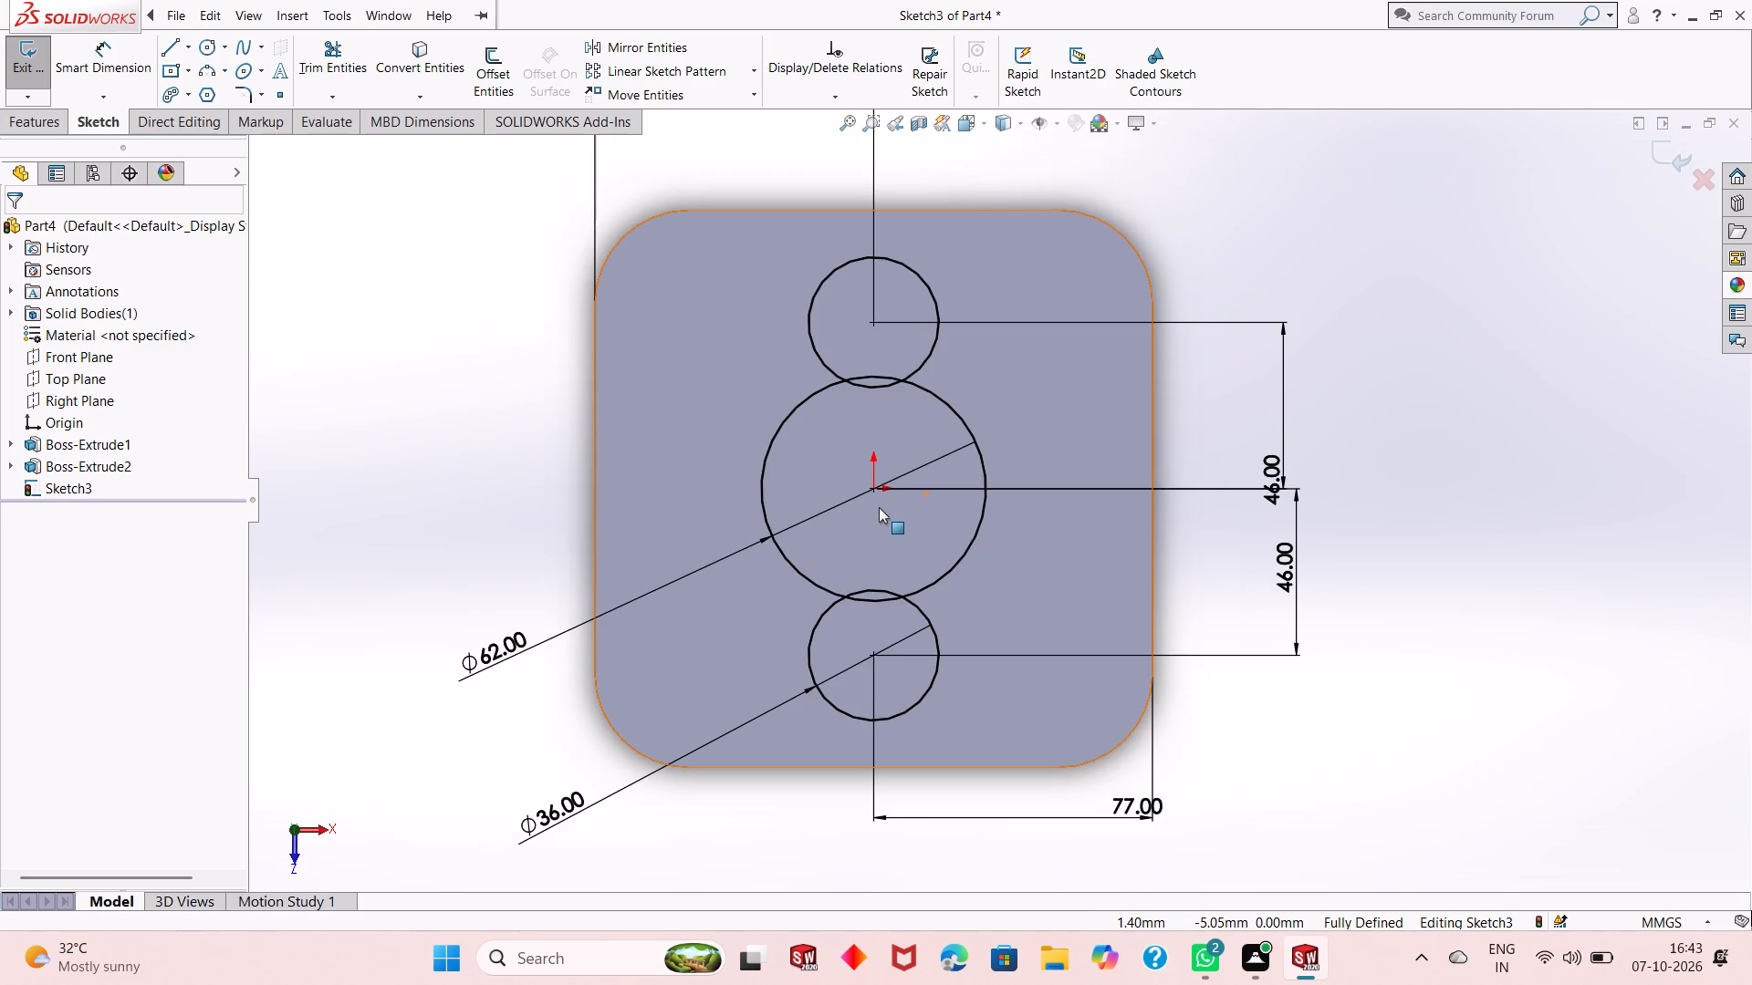
Draw a line about 44 mm long joining the left sides of the upper small circle and the large circle, tangent to both.
scroll(879, 507, "up", 1)
scroll(920, 509, "down", 1)
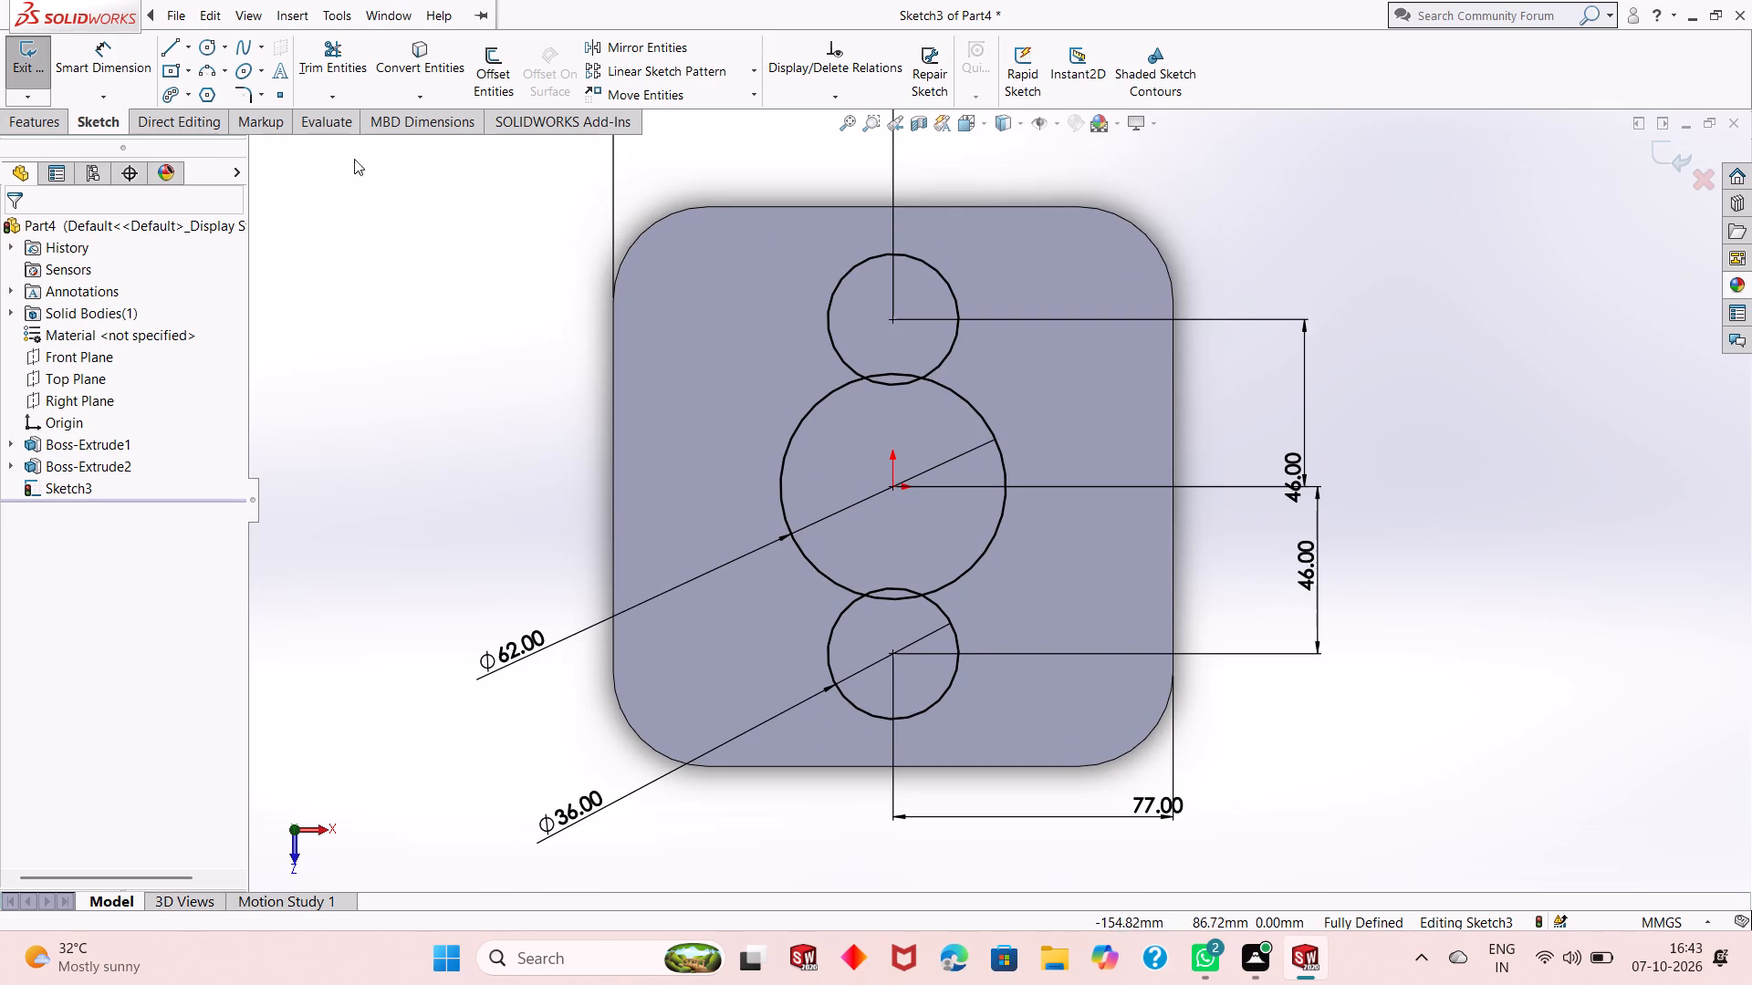
left_click(170, 53)
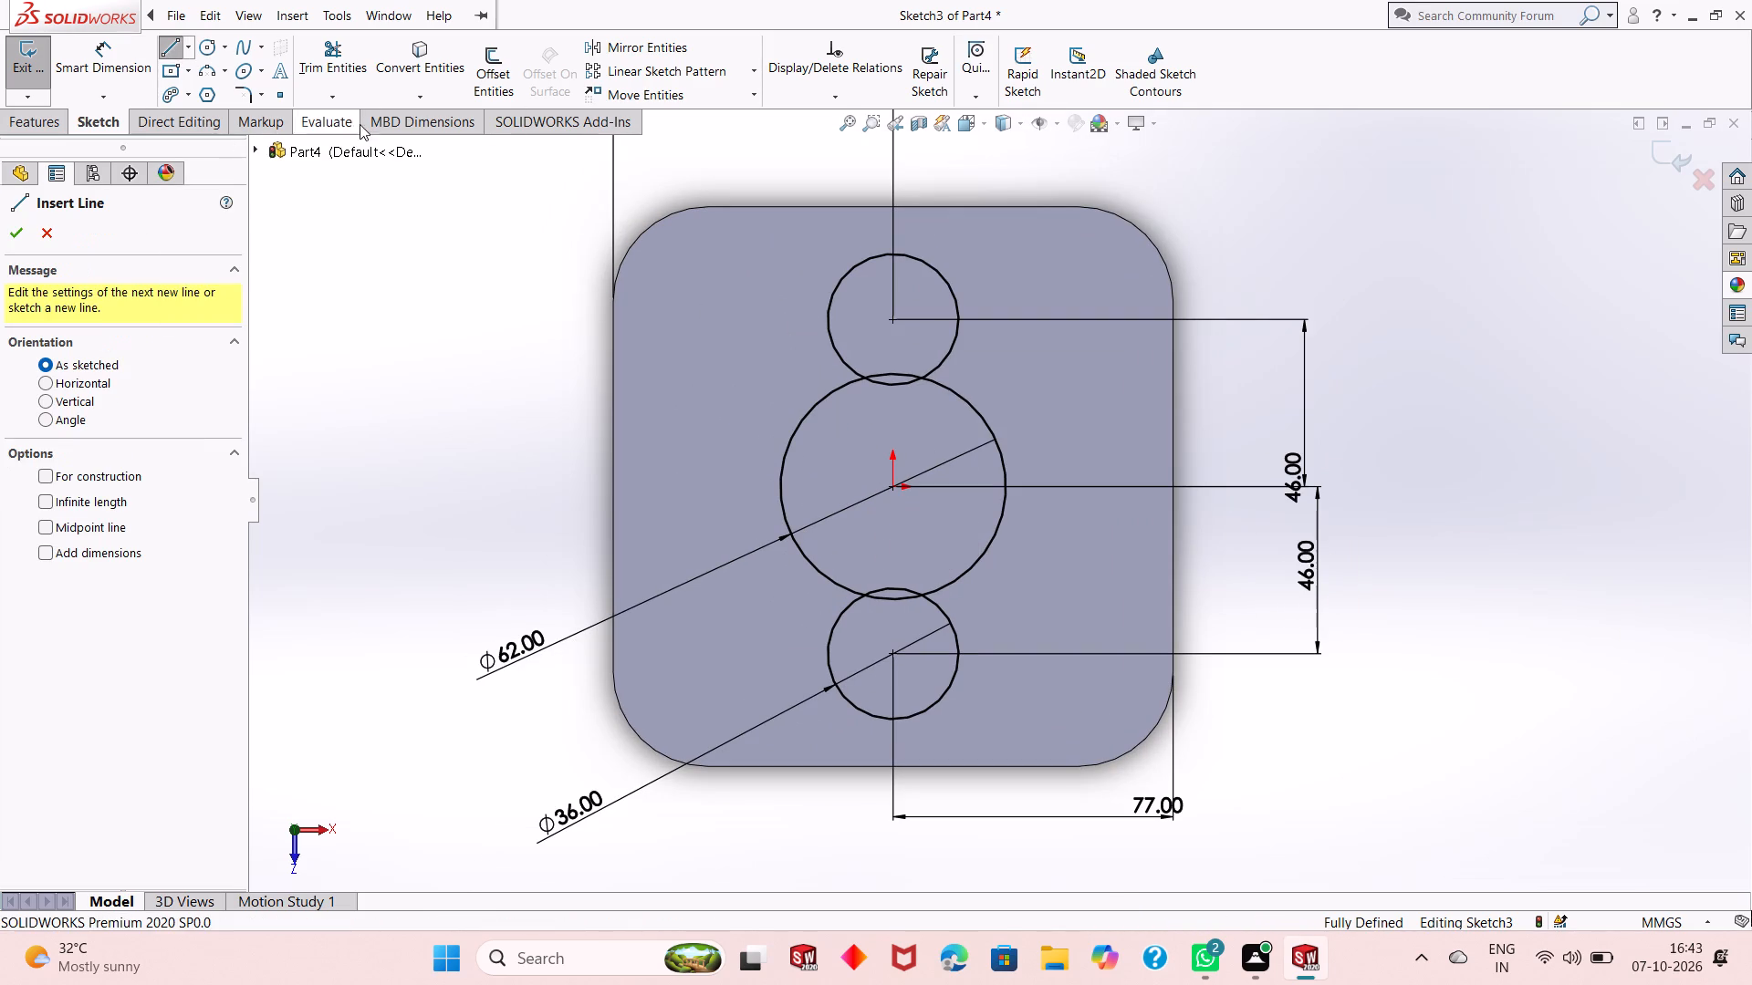
left_click(831, 295)
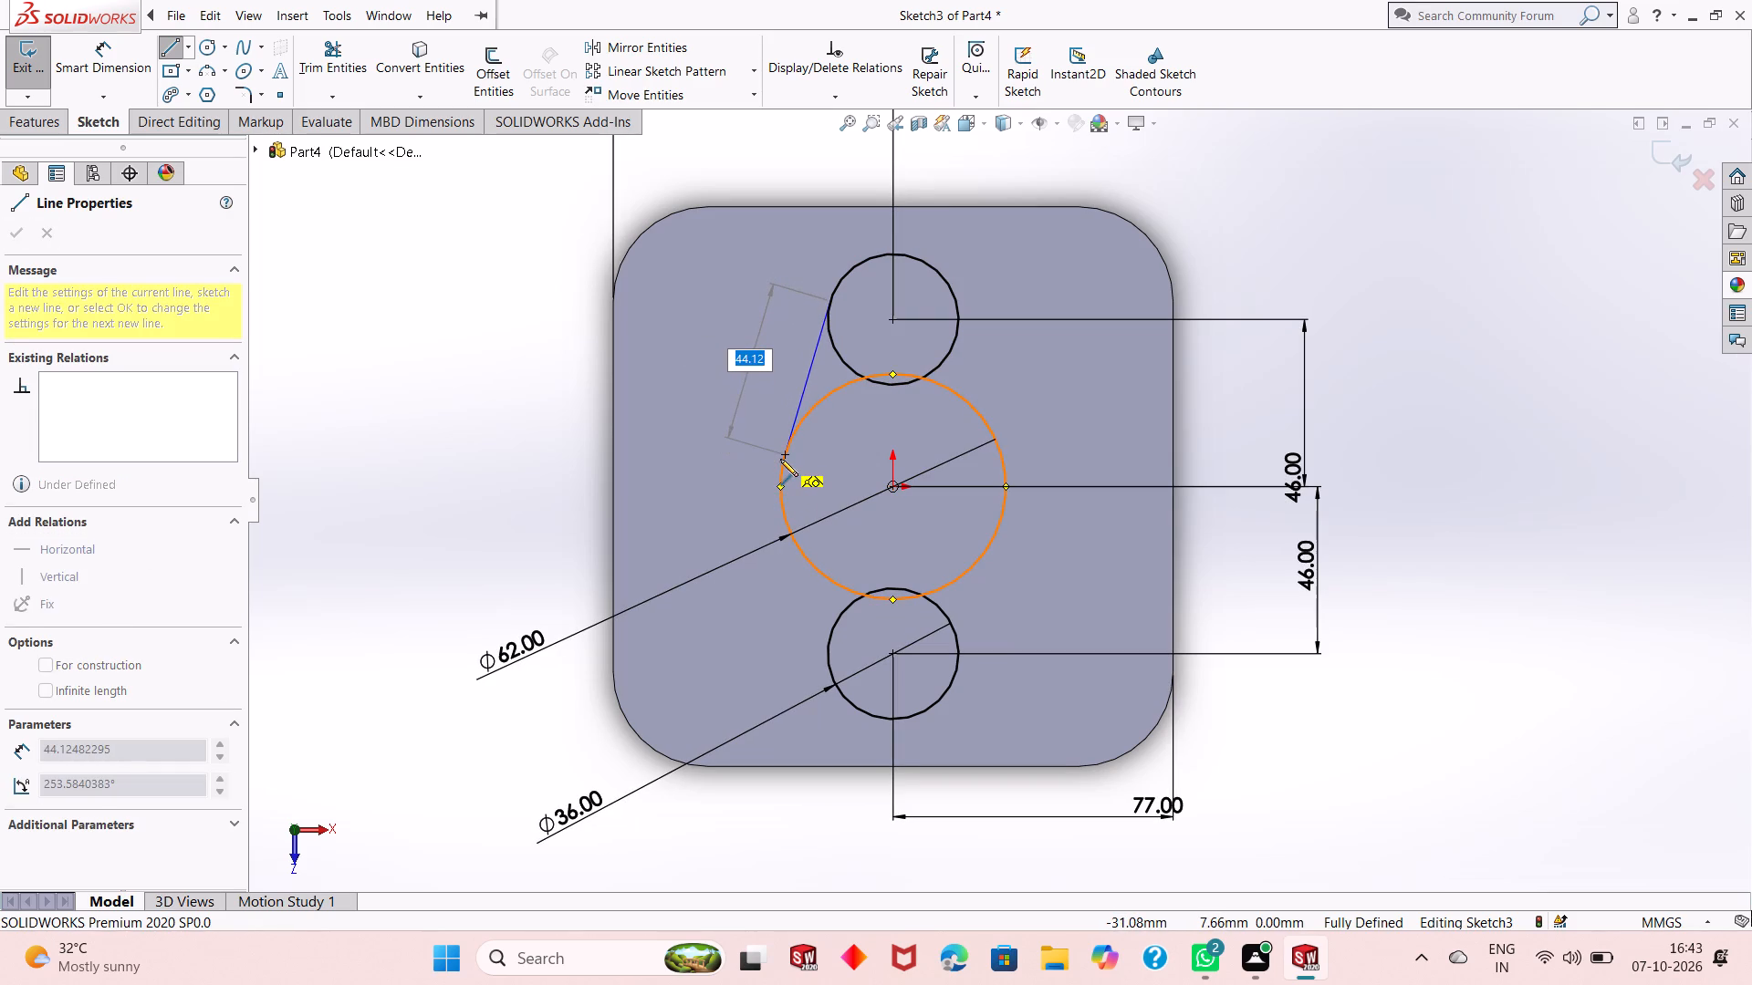
left_click(780, 459)
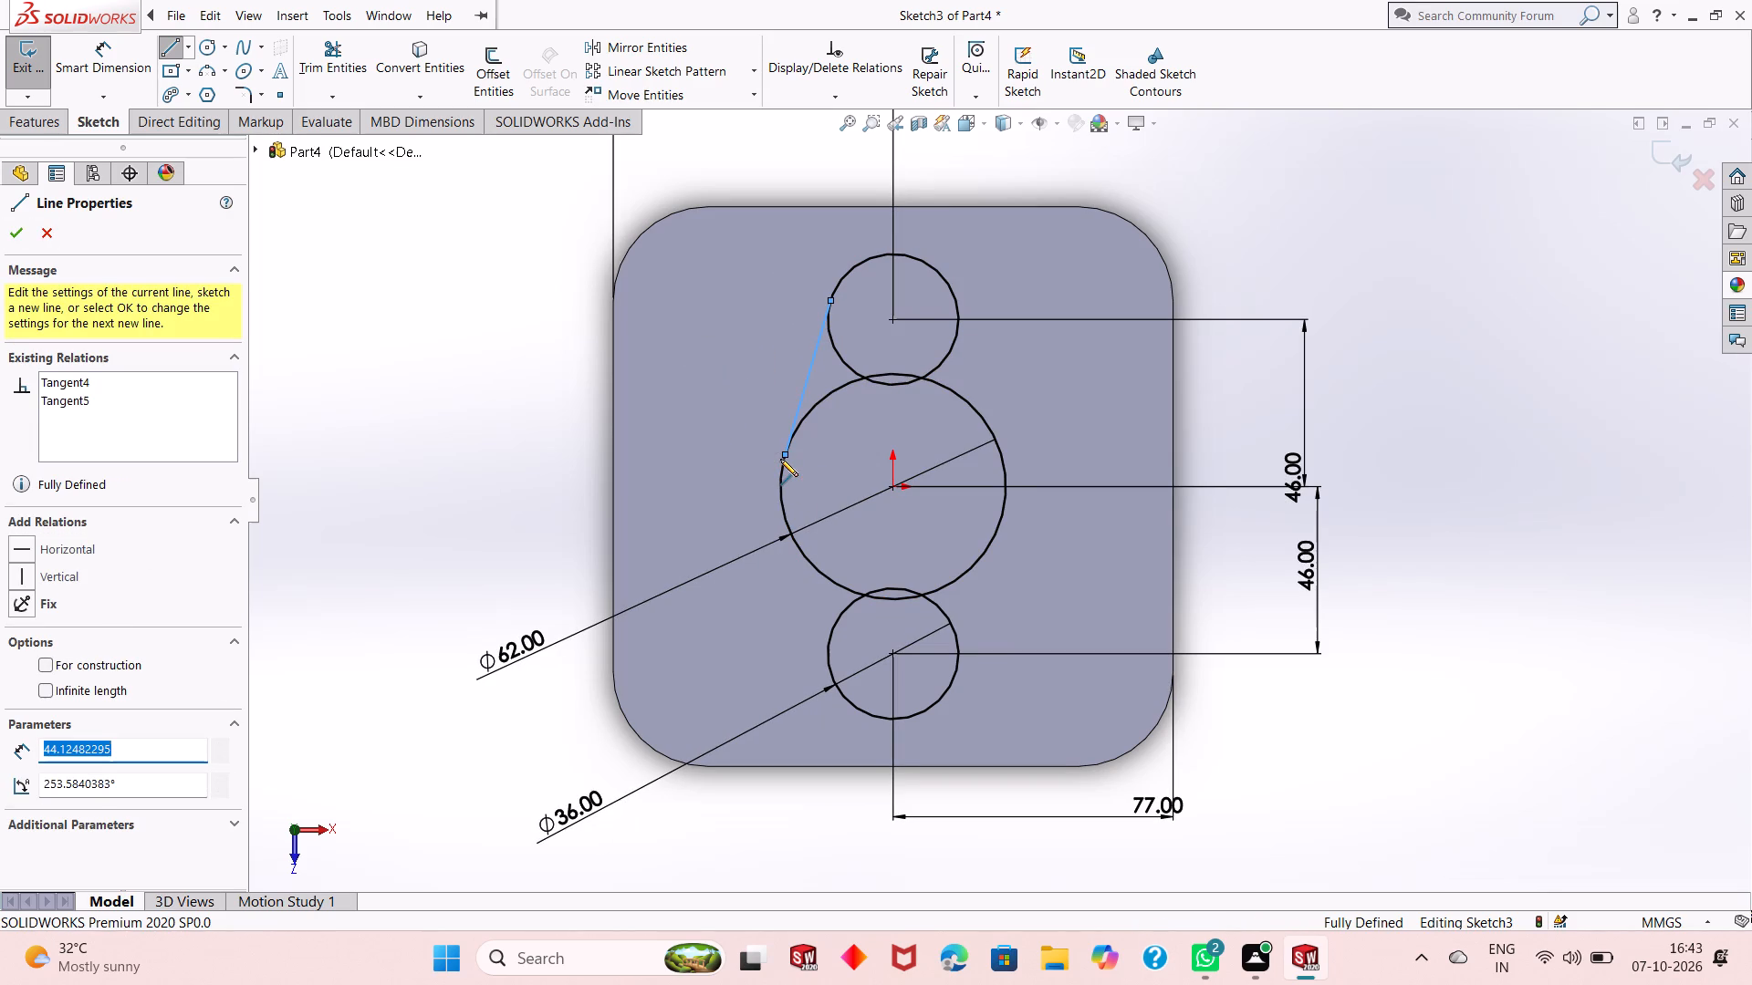
key("Escape")
key("Escape")
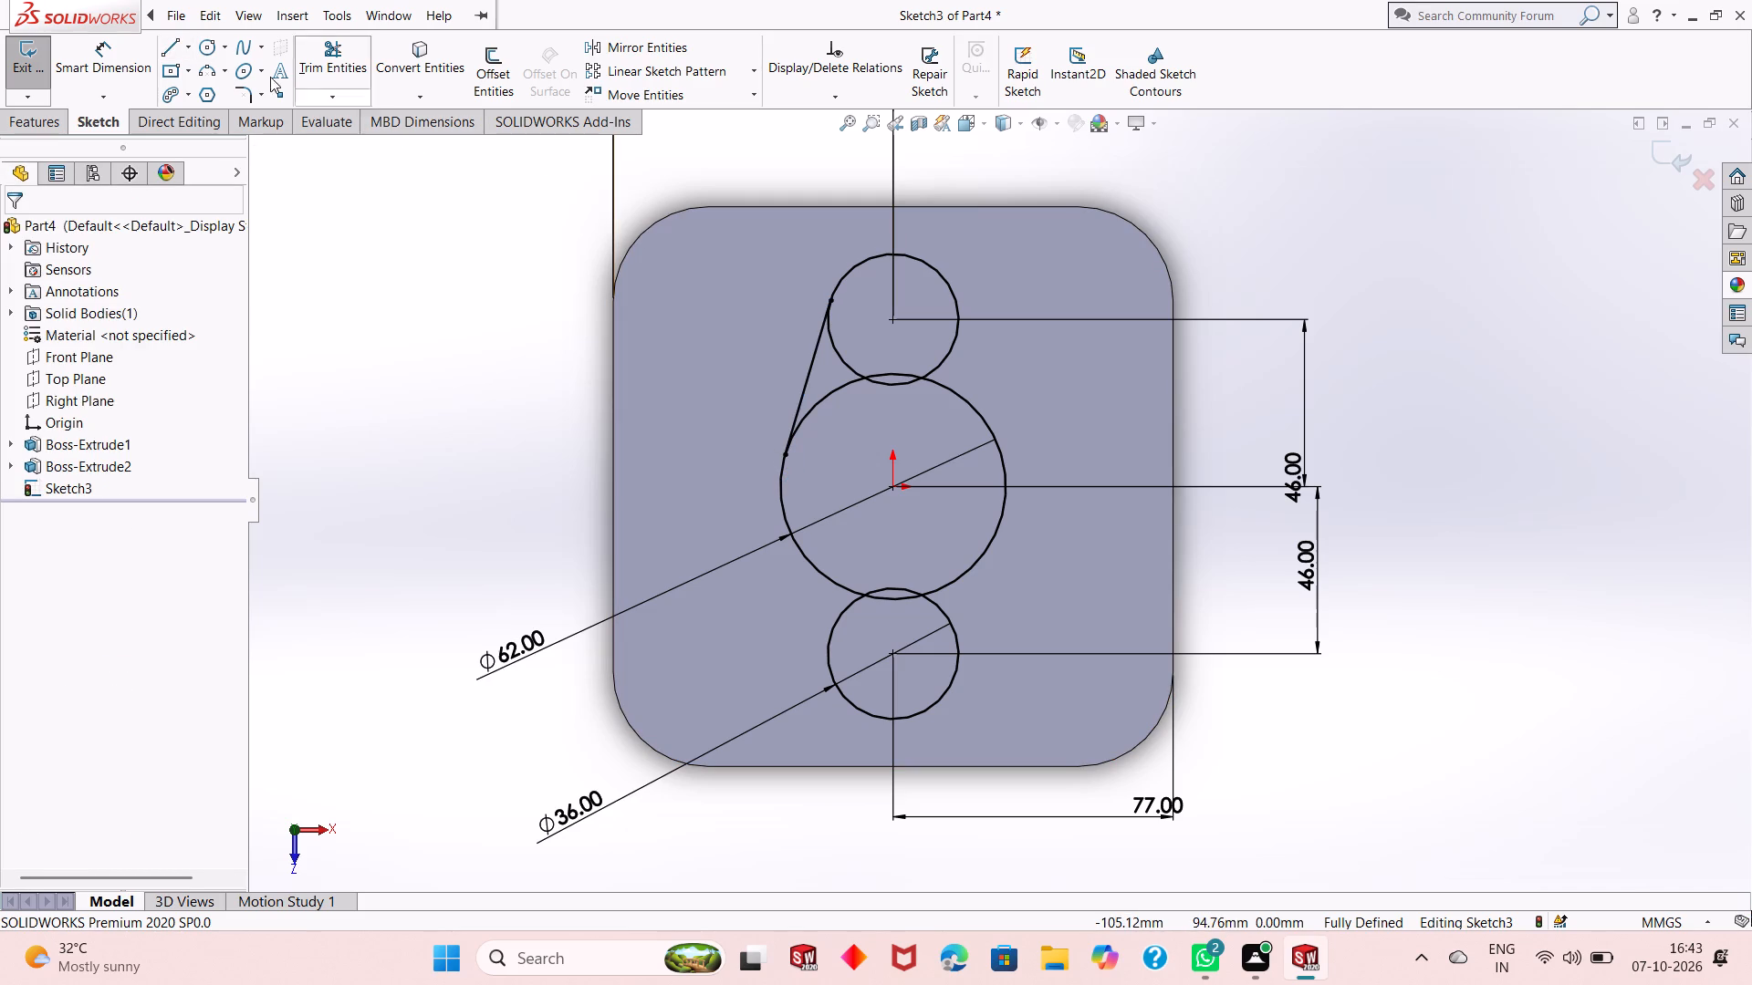
Draw a line about 44 mm long joining the right sides of the upper small circle and the large circle, tangent to both.
left_click(171, 43)
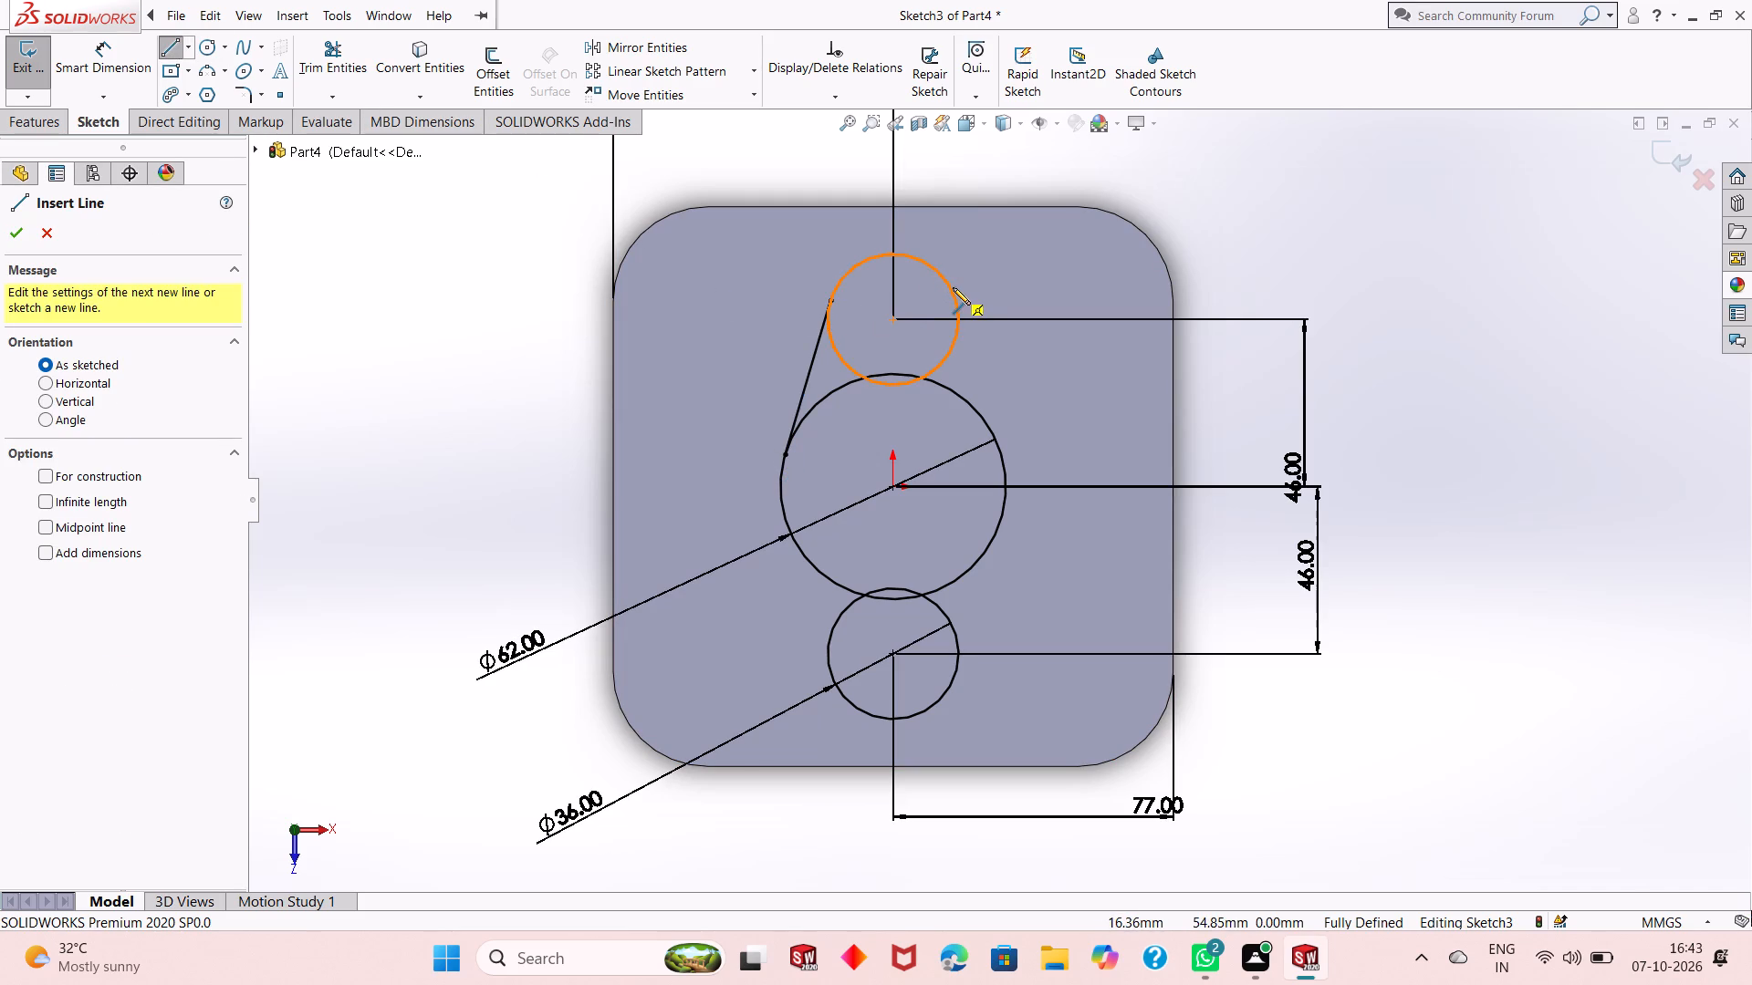
left_click(952, 292)
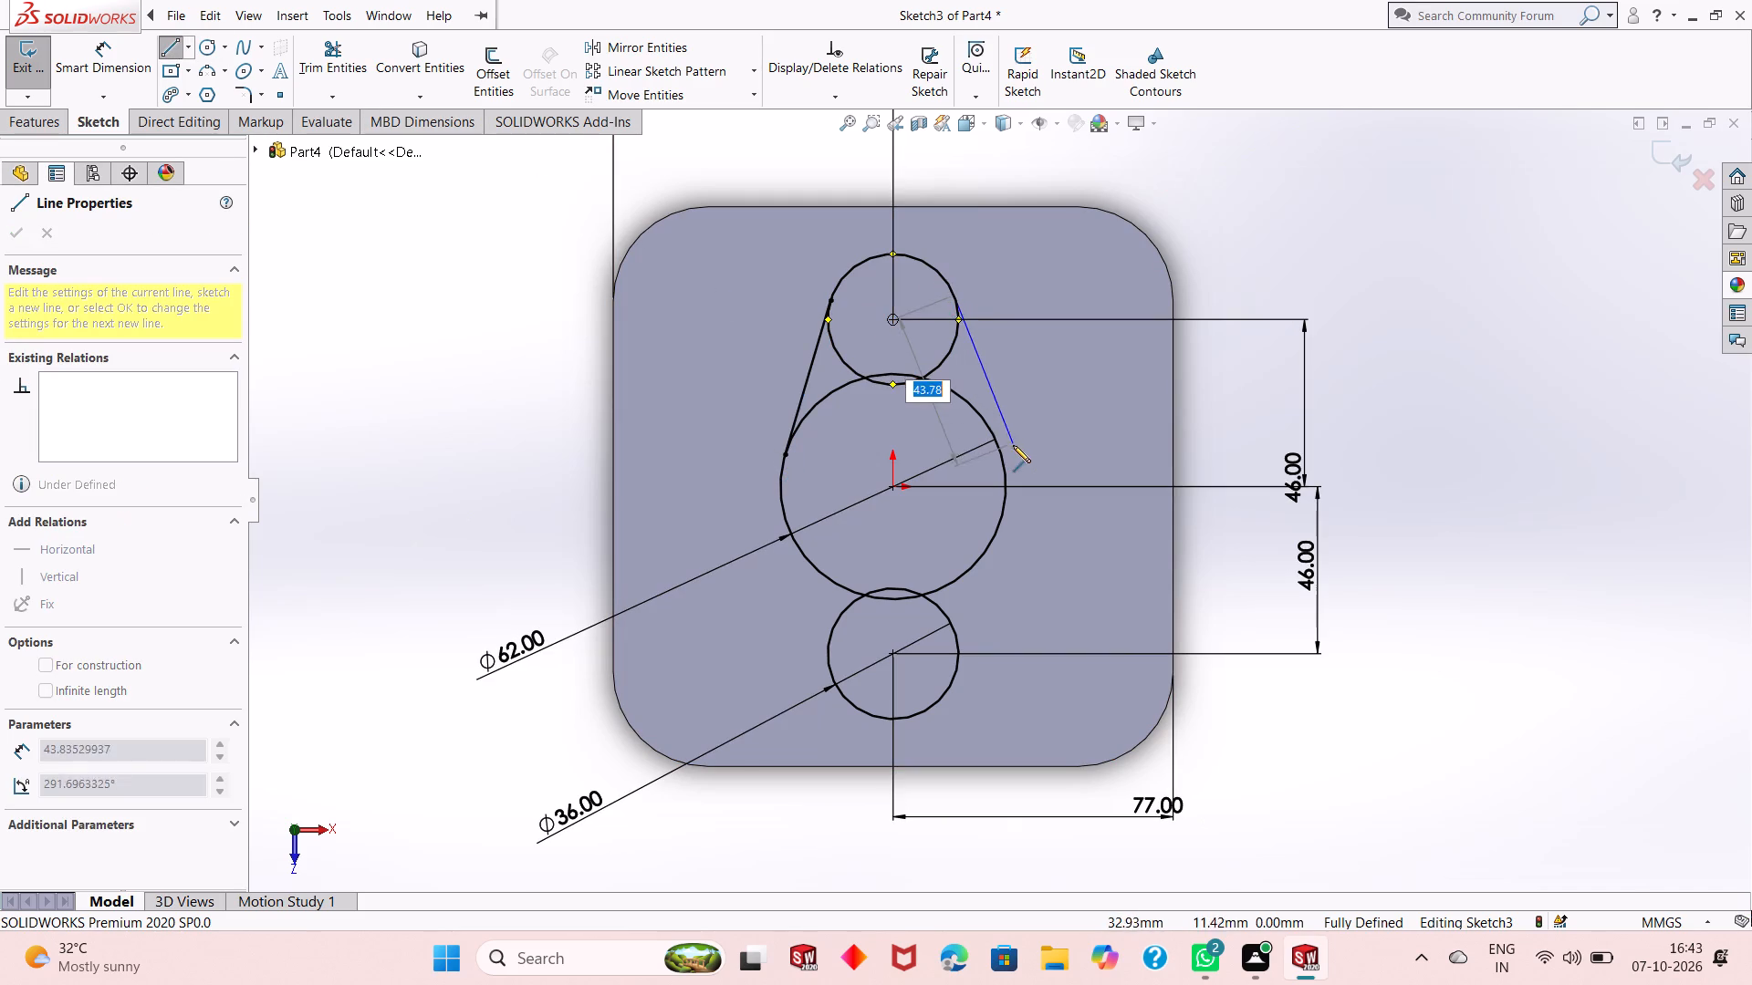
left_click(1001, 456)
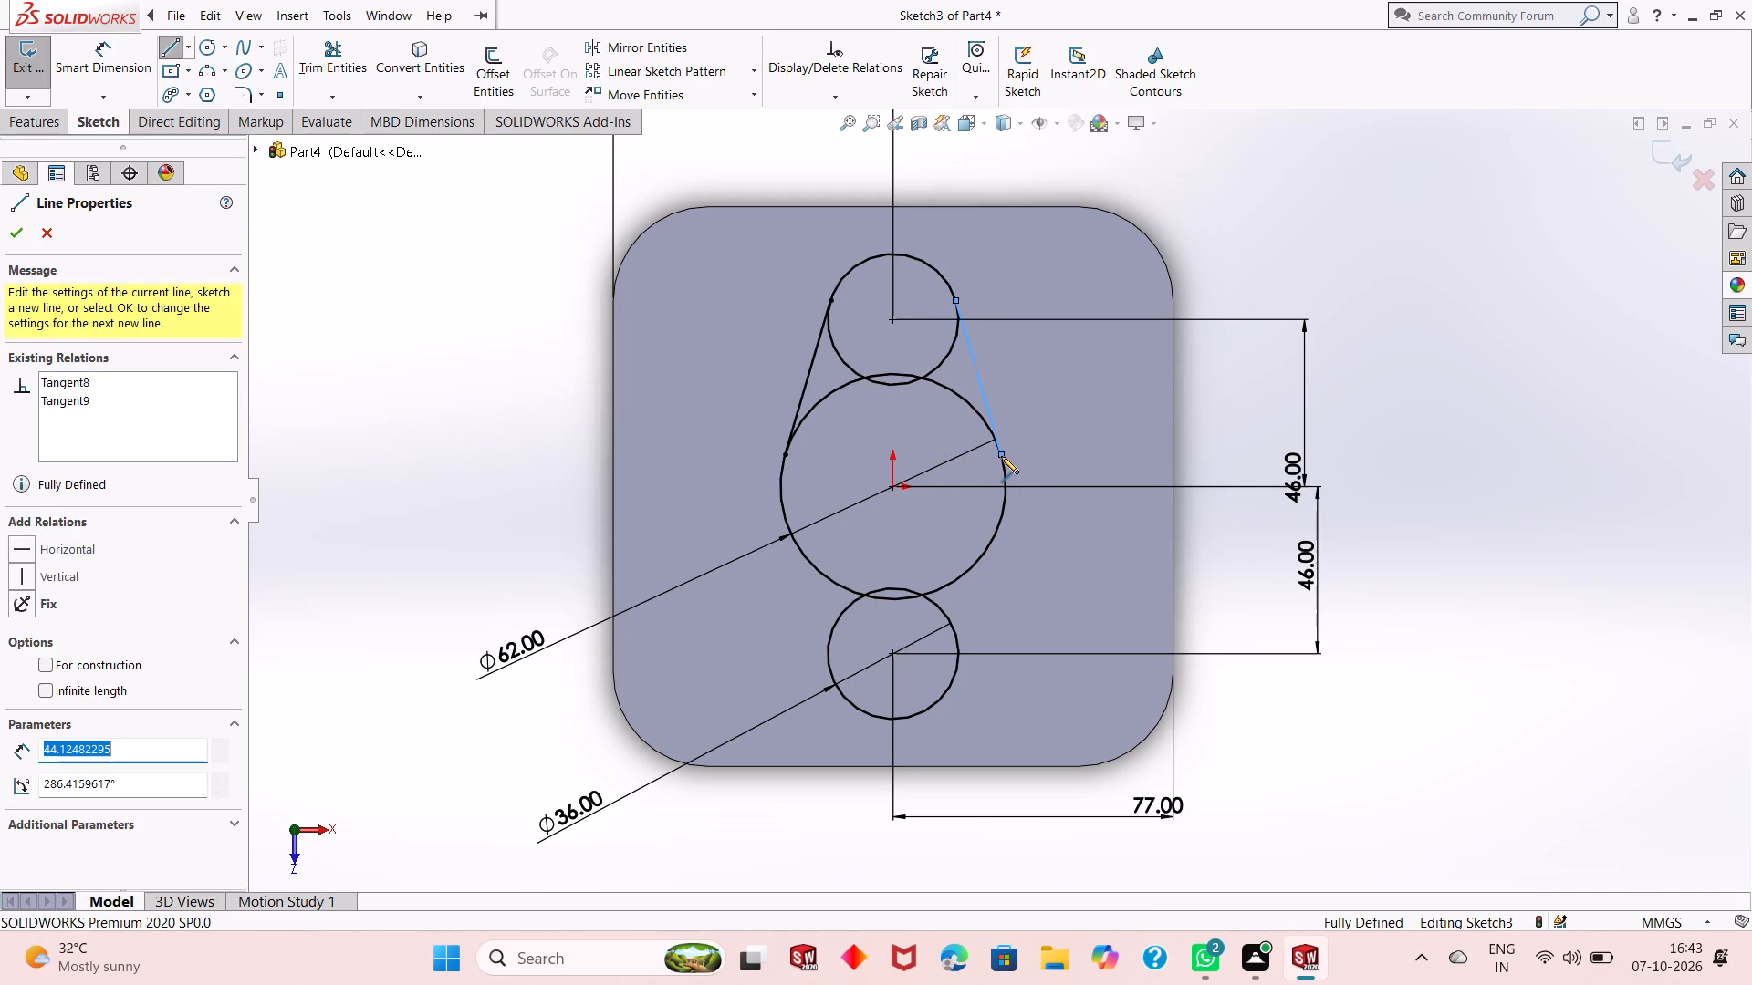
key("Escape")
key("Escape")
key("Escape")
Draw a line about 44 mm long joining the left sides of the lower small circle and the large circle, tangent to both.
left_click(172, 50)
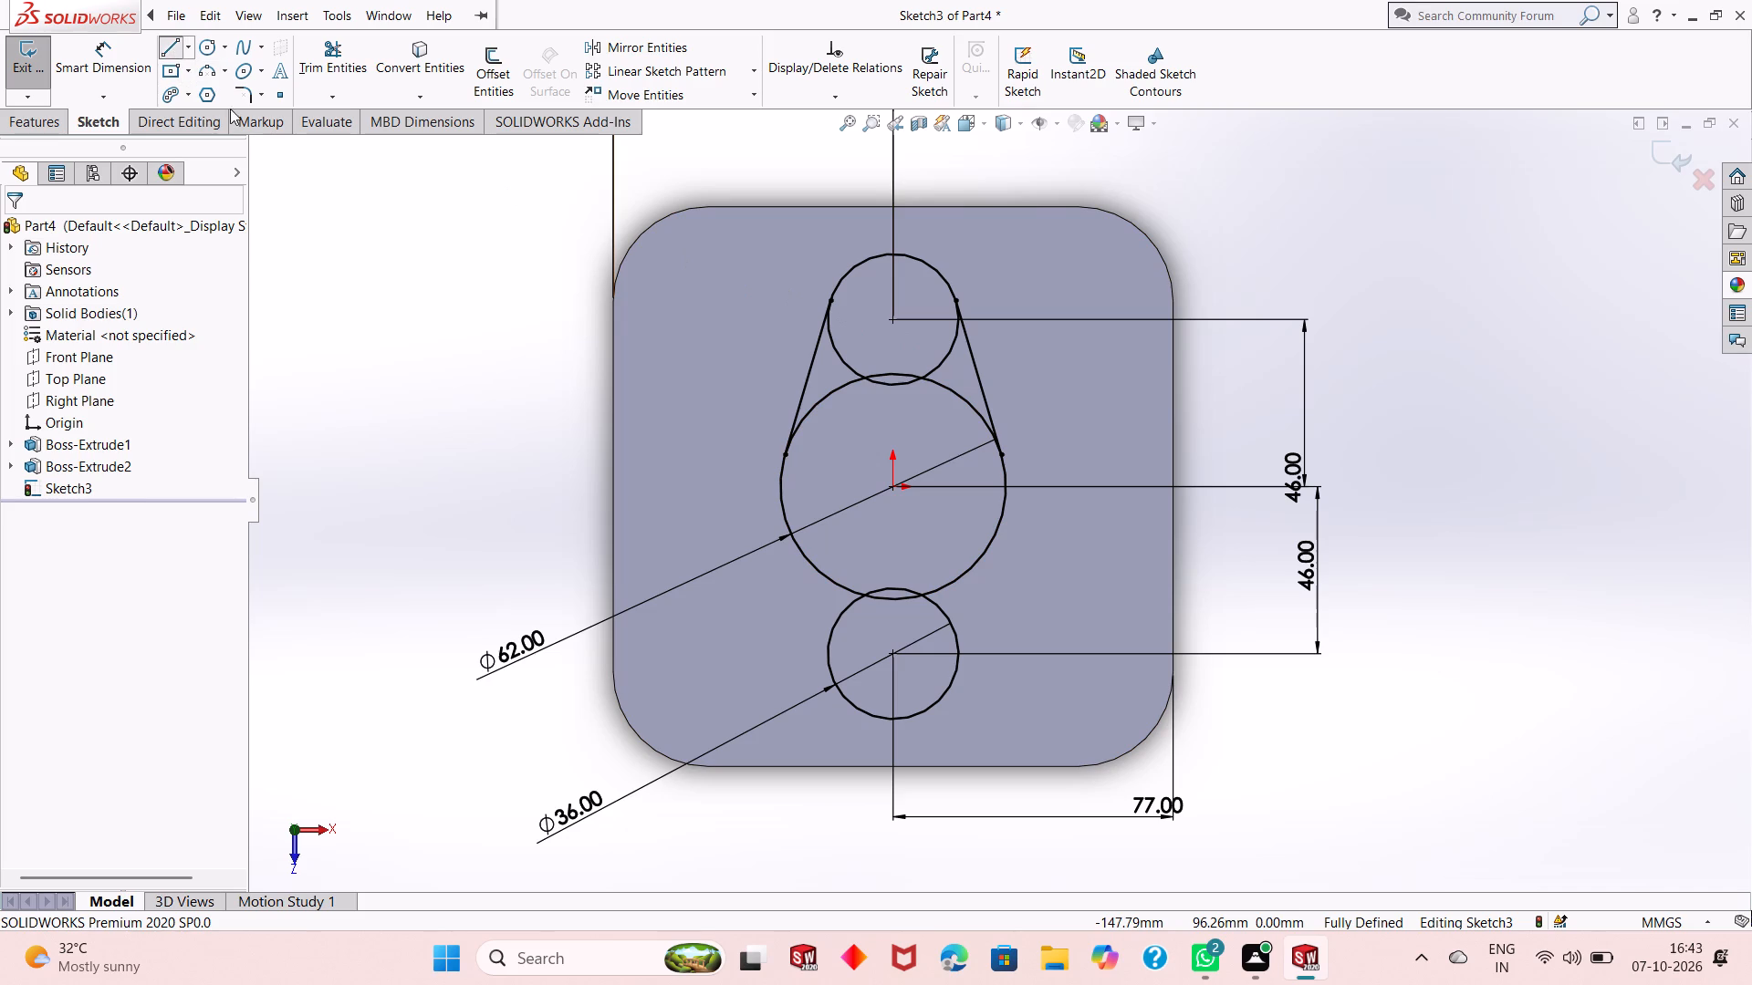
left_click(829, 675)
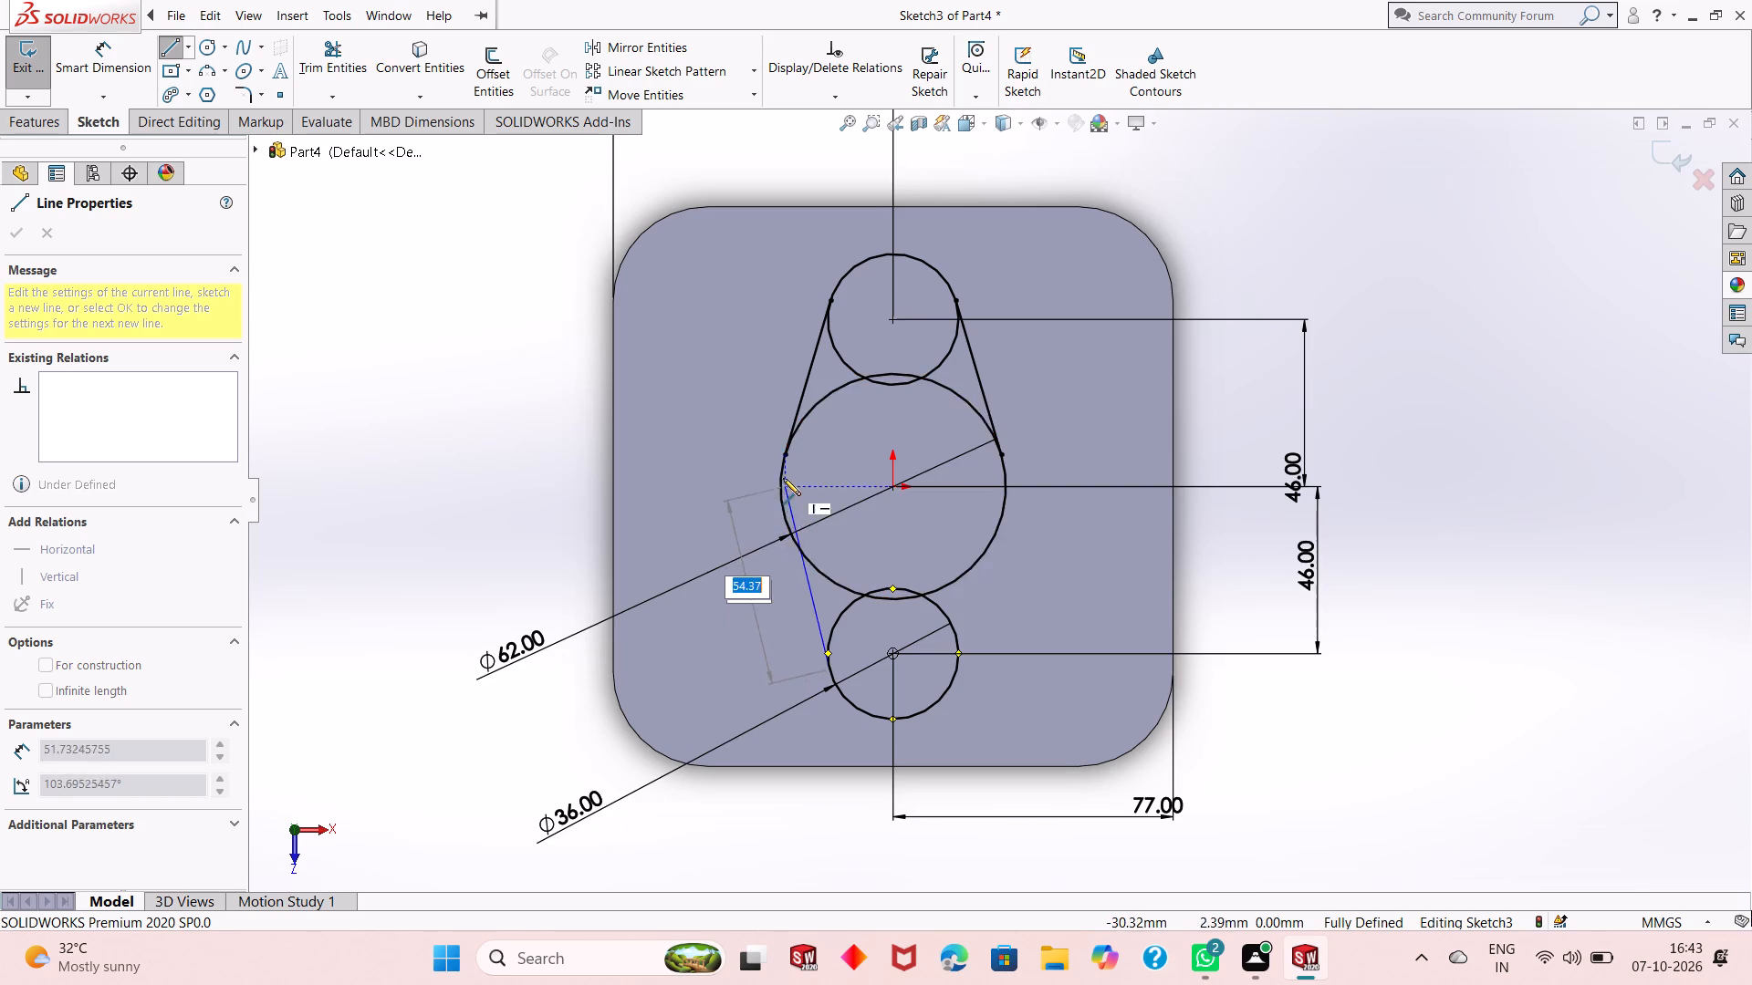
left_click(787, 525)
right_click(713, 495)
left_click(740, 504)
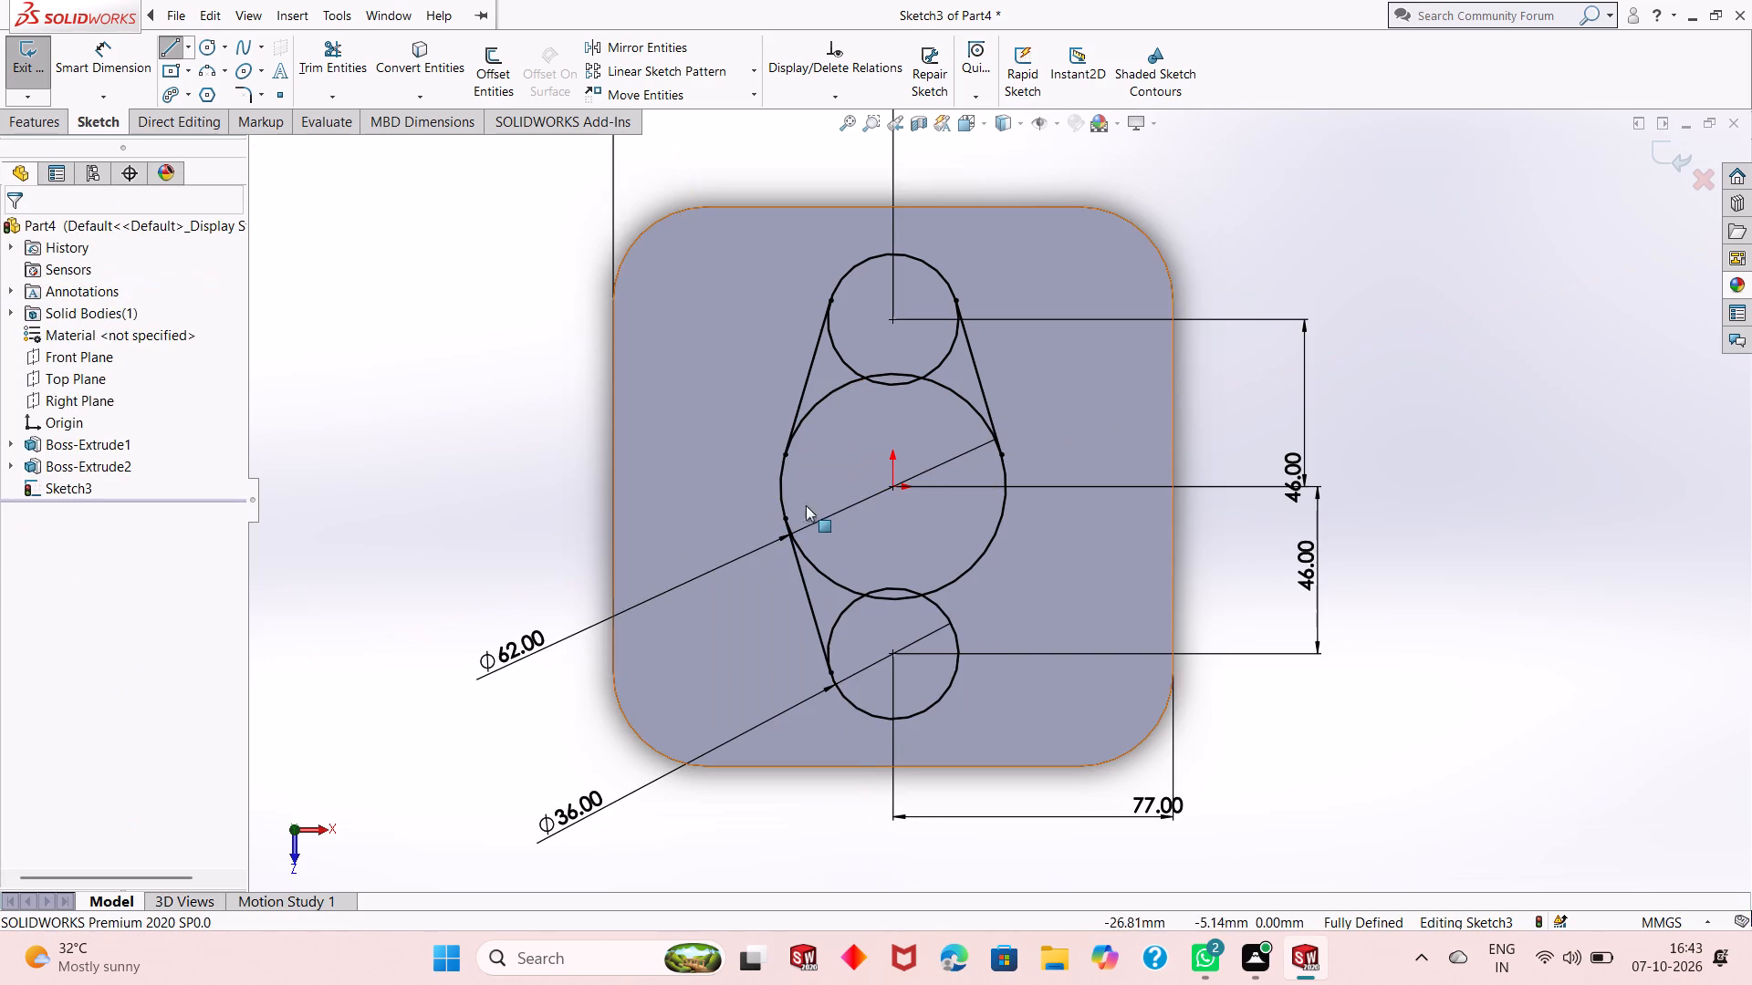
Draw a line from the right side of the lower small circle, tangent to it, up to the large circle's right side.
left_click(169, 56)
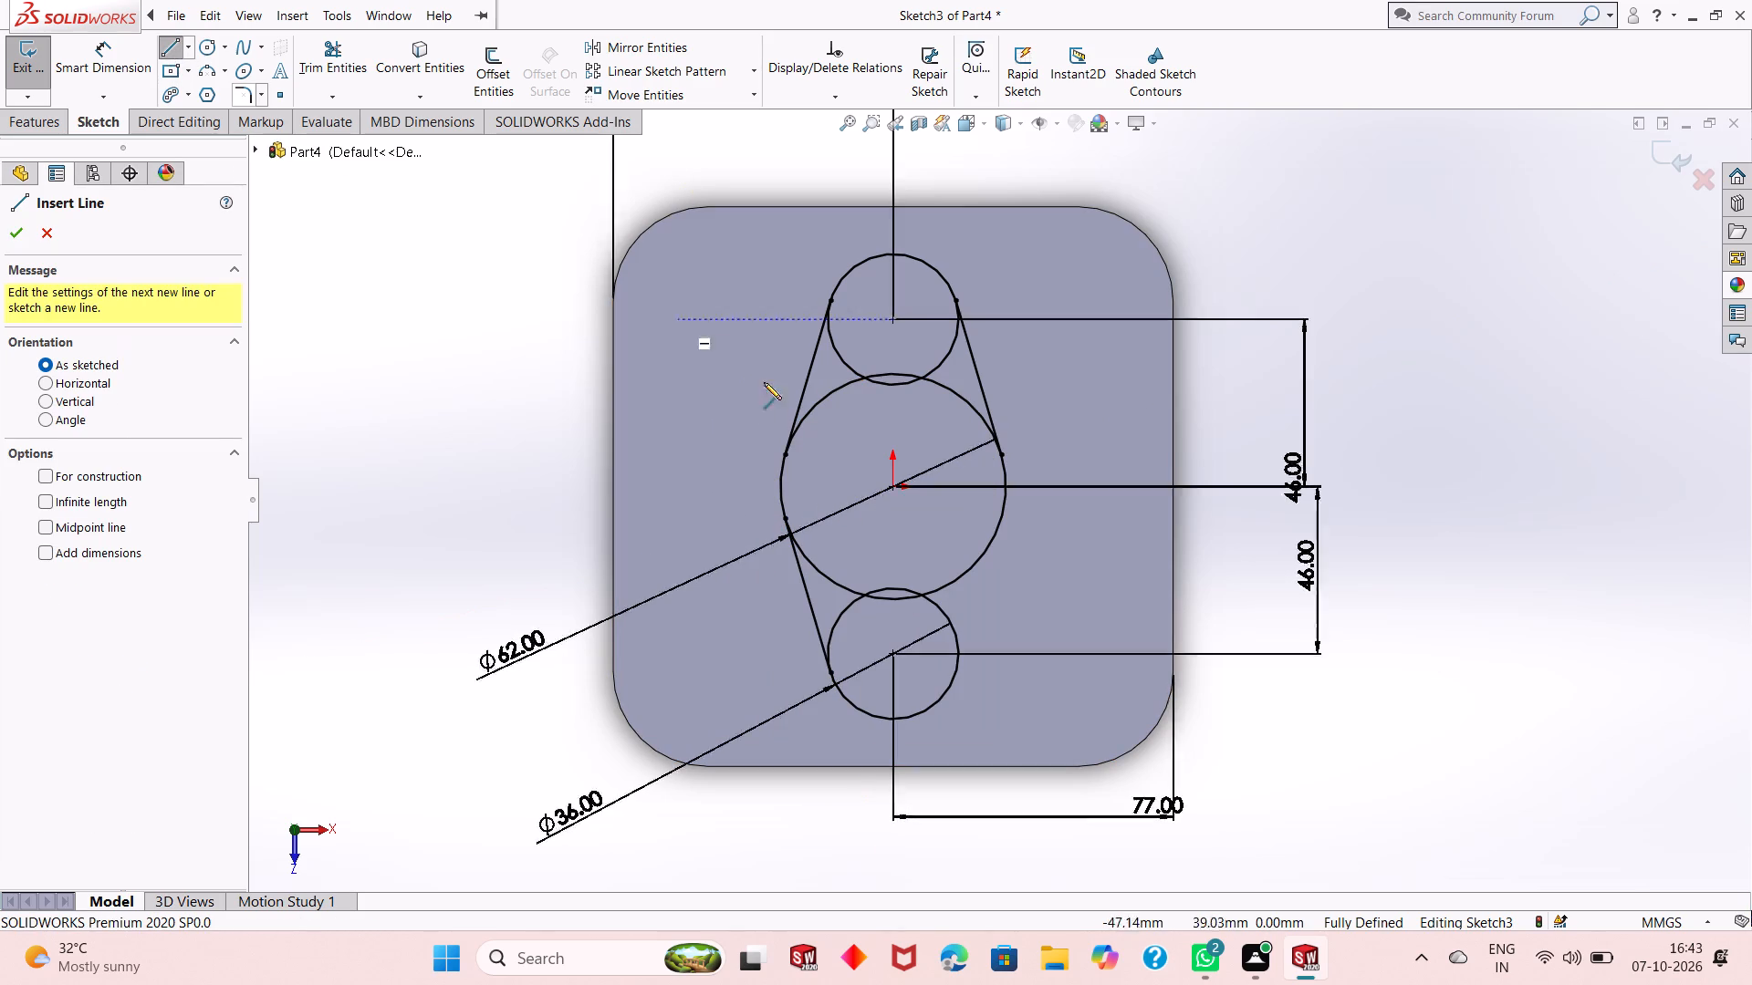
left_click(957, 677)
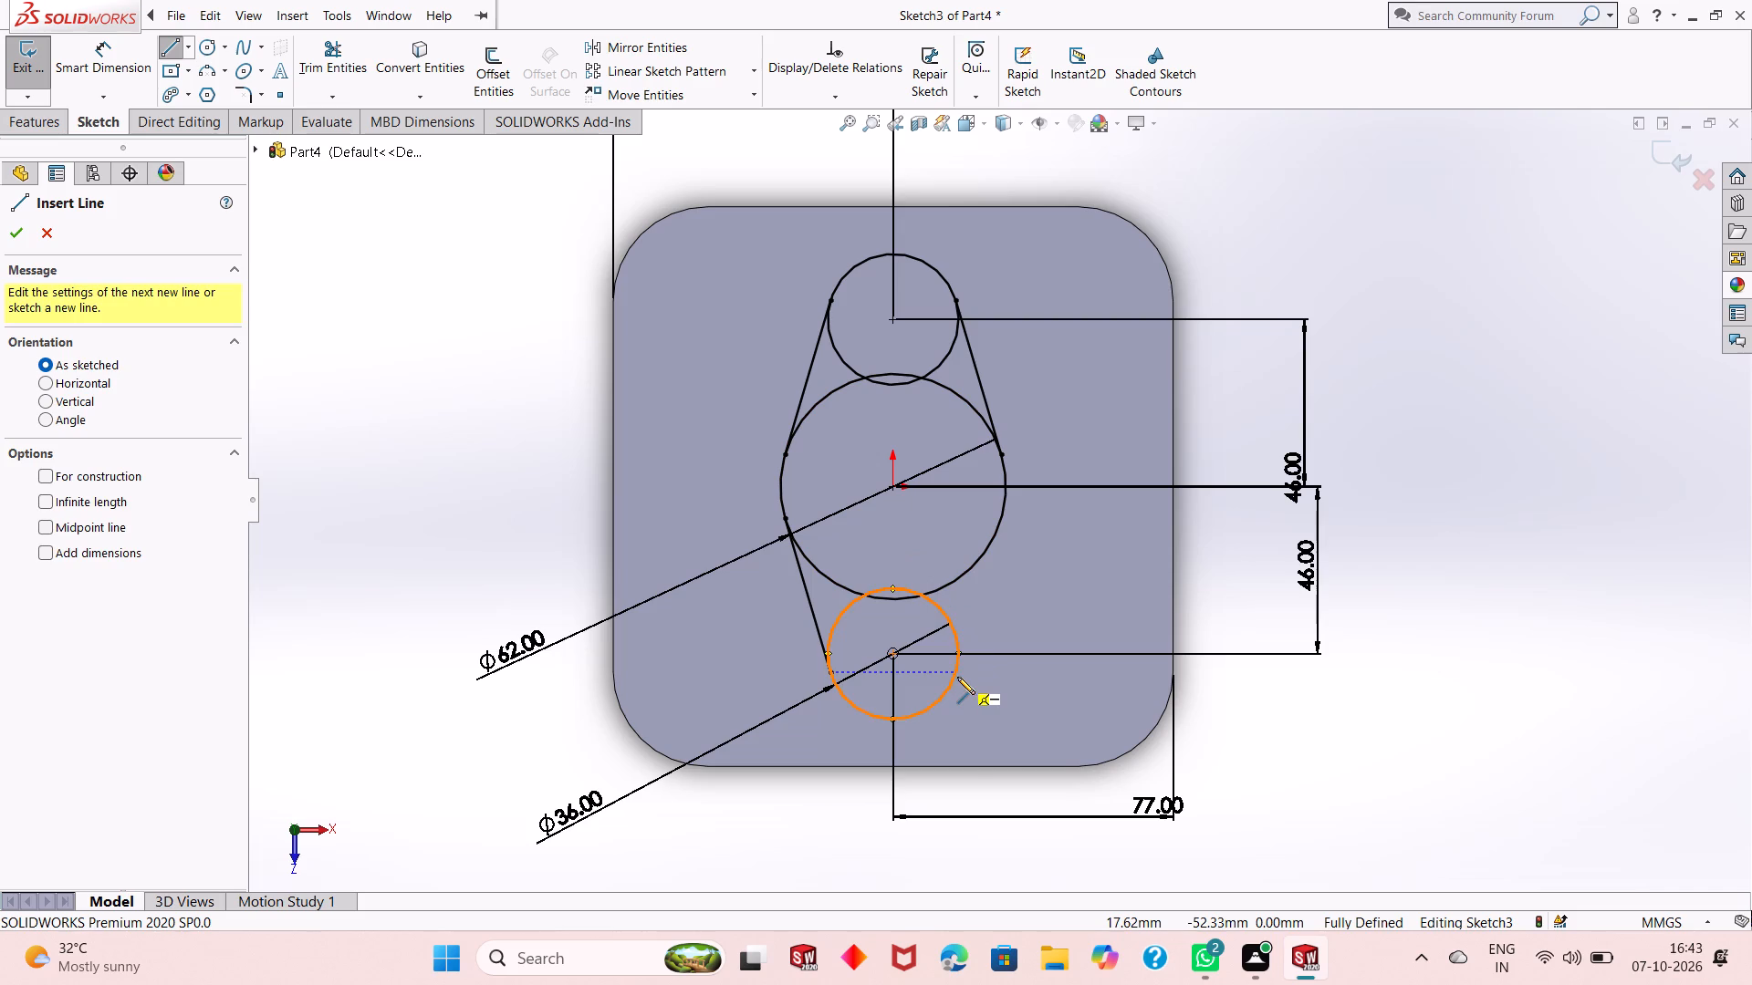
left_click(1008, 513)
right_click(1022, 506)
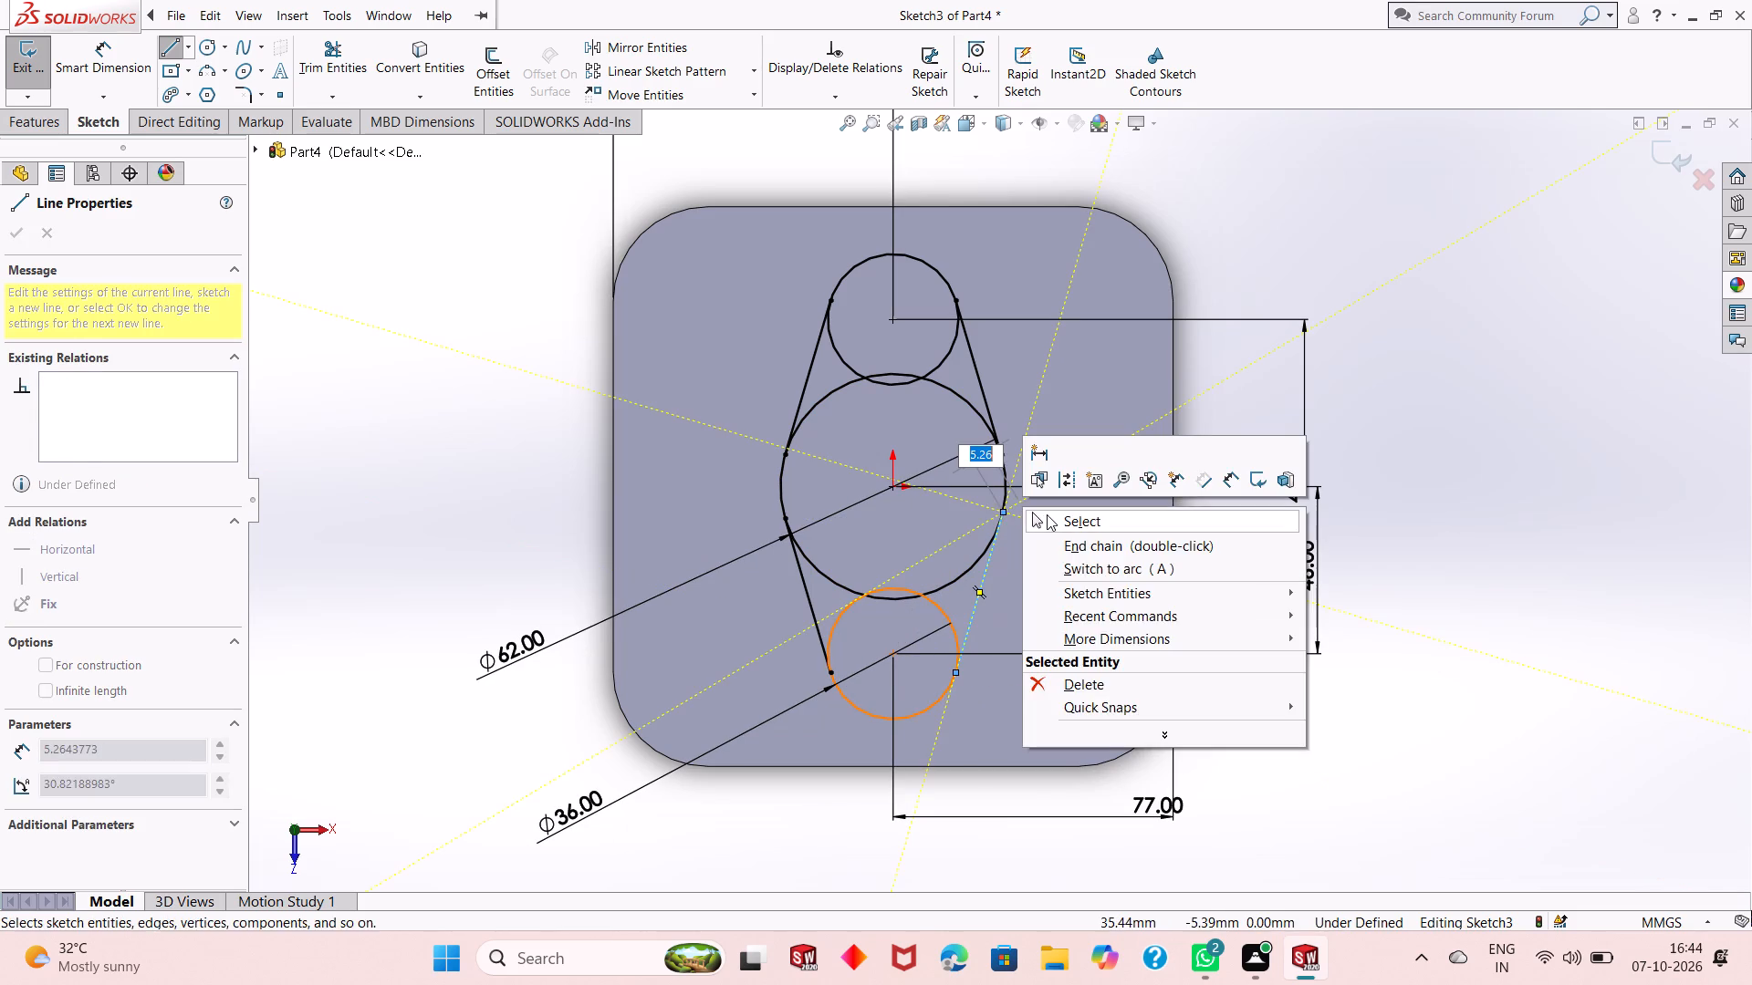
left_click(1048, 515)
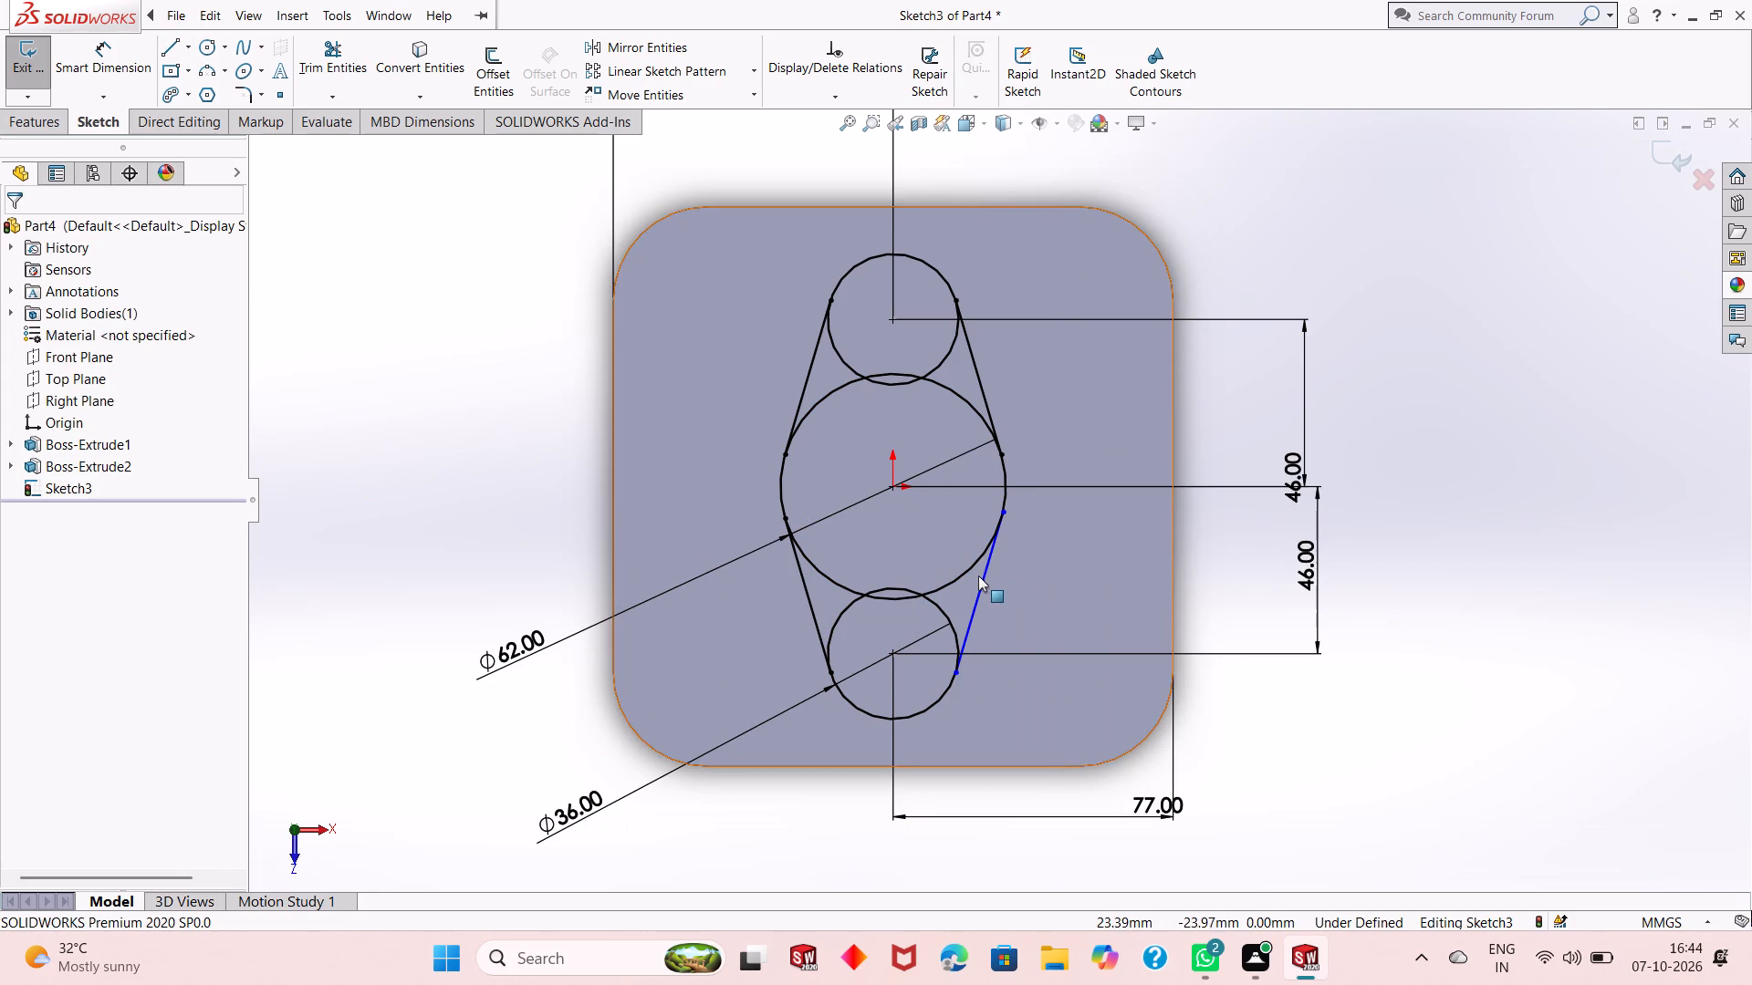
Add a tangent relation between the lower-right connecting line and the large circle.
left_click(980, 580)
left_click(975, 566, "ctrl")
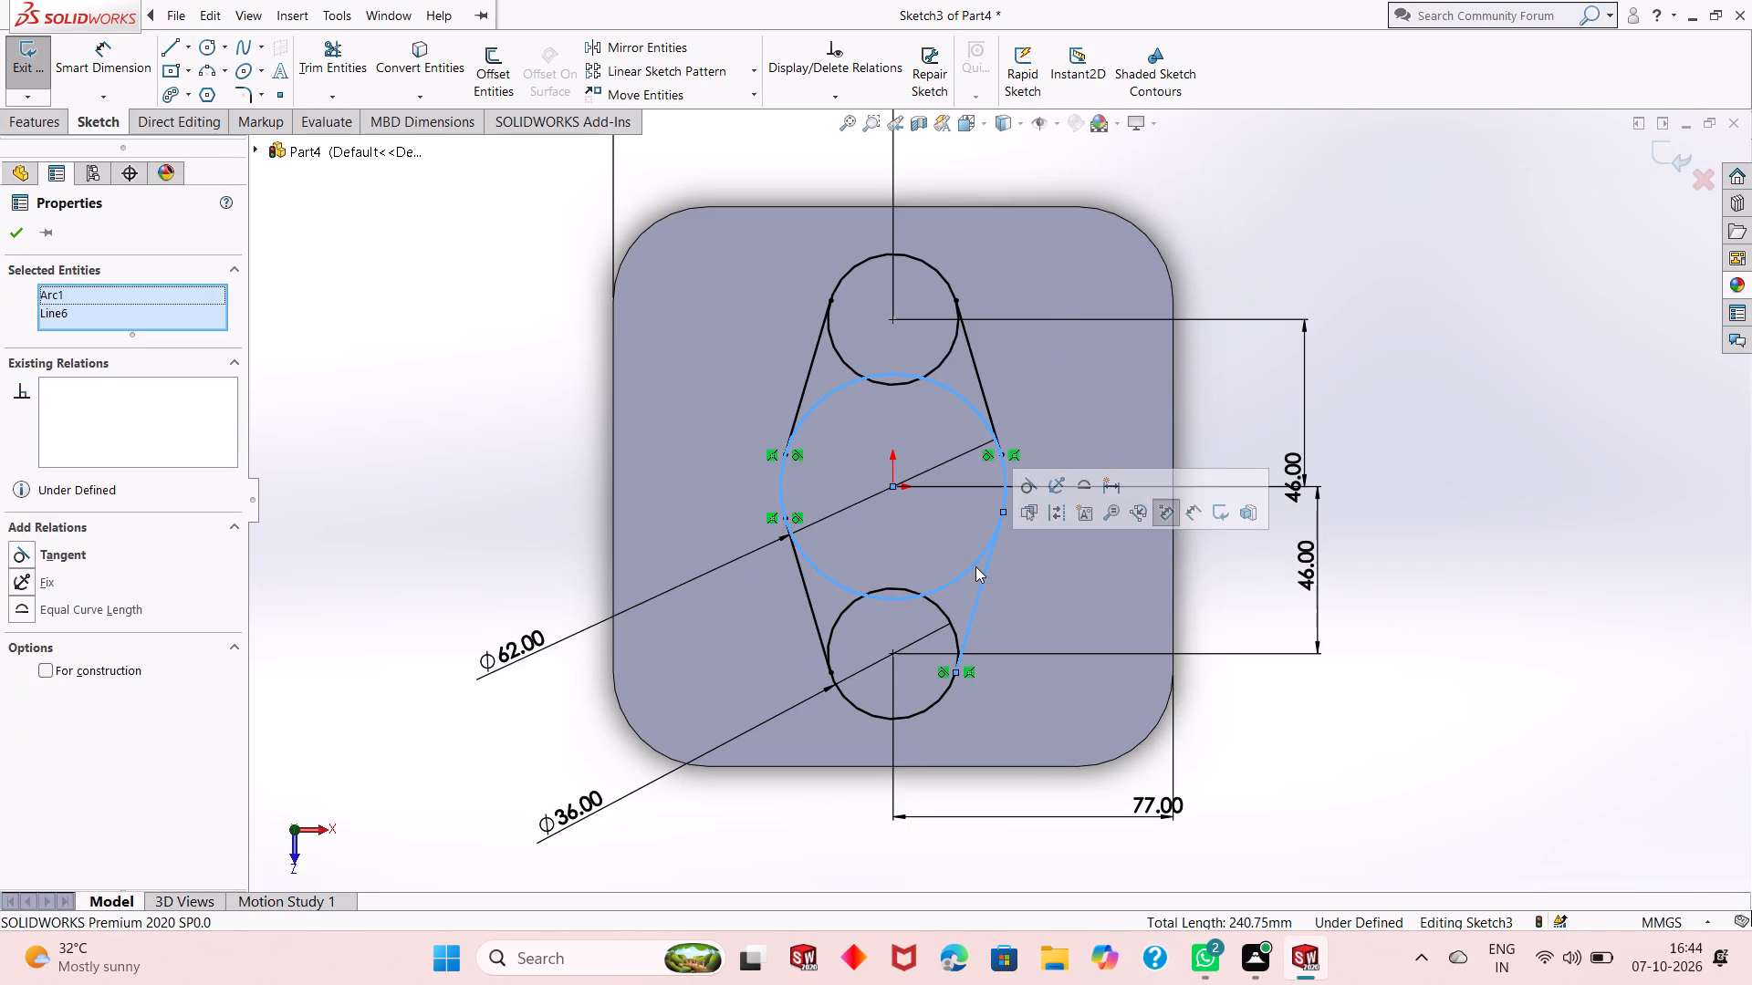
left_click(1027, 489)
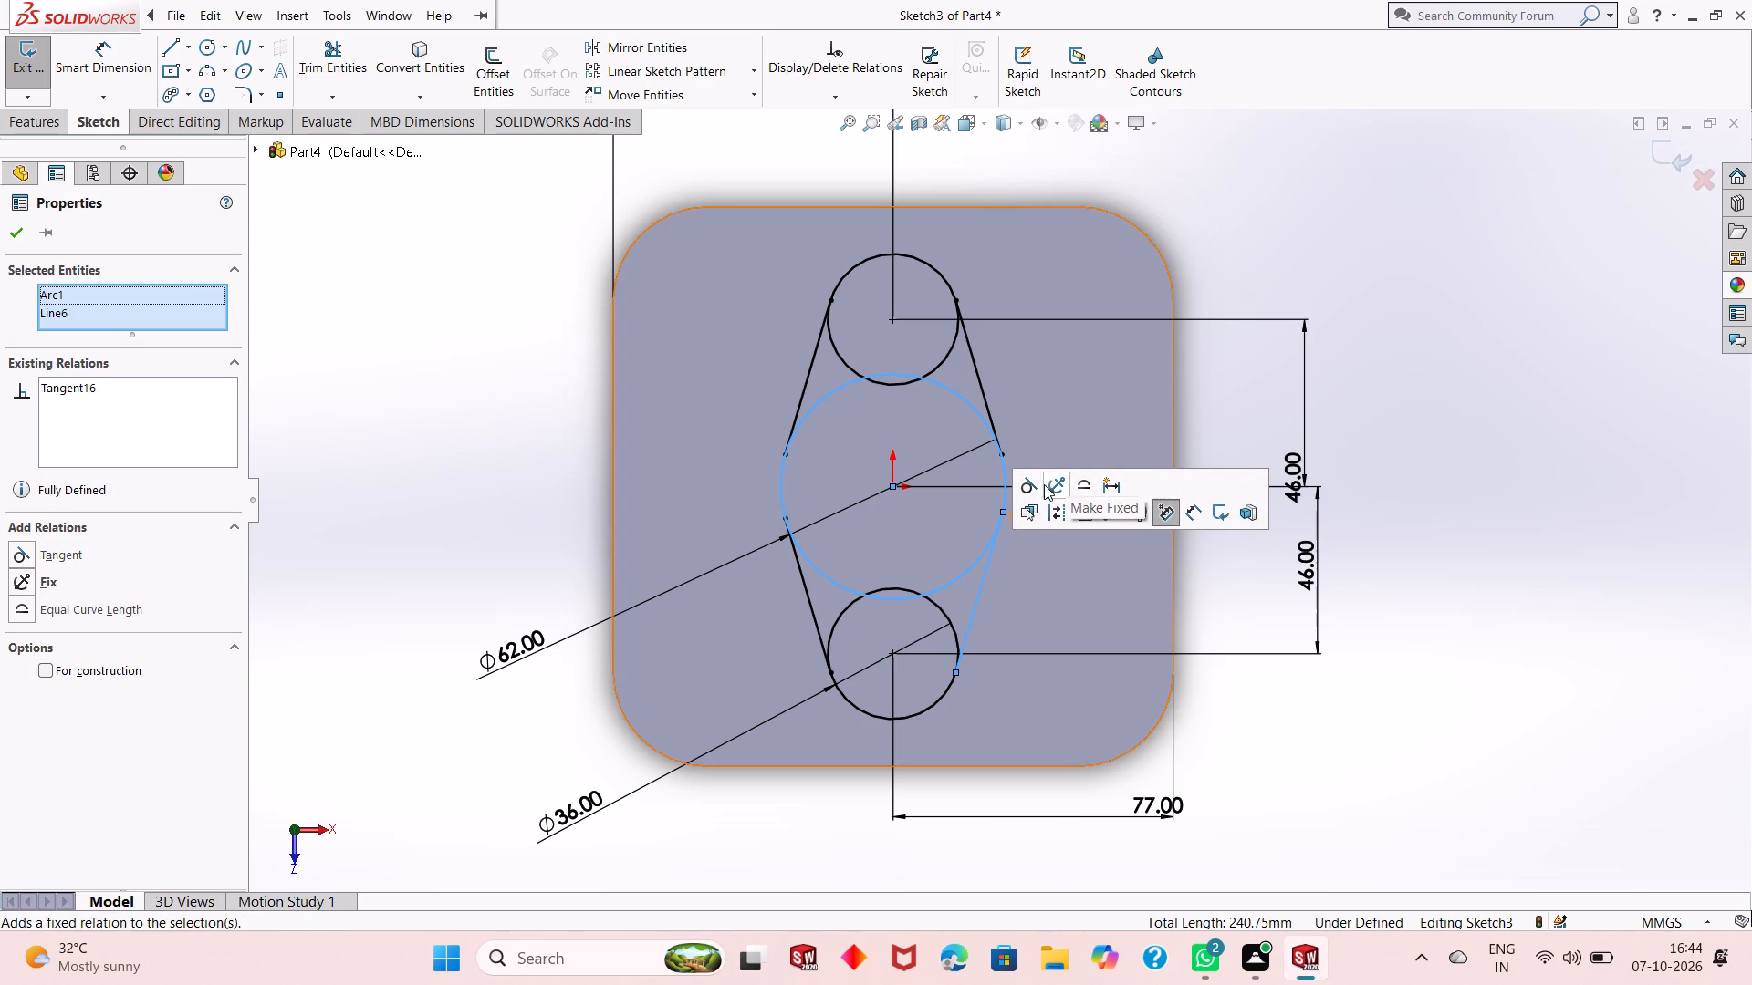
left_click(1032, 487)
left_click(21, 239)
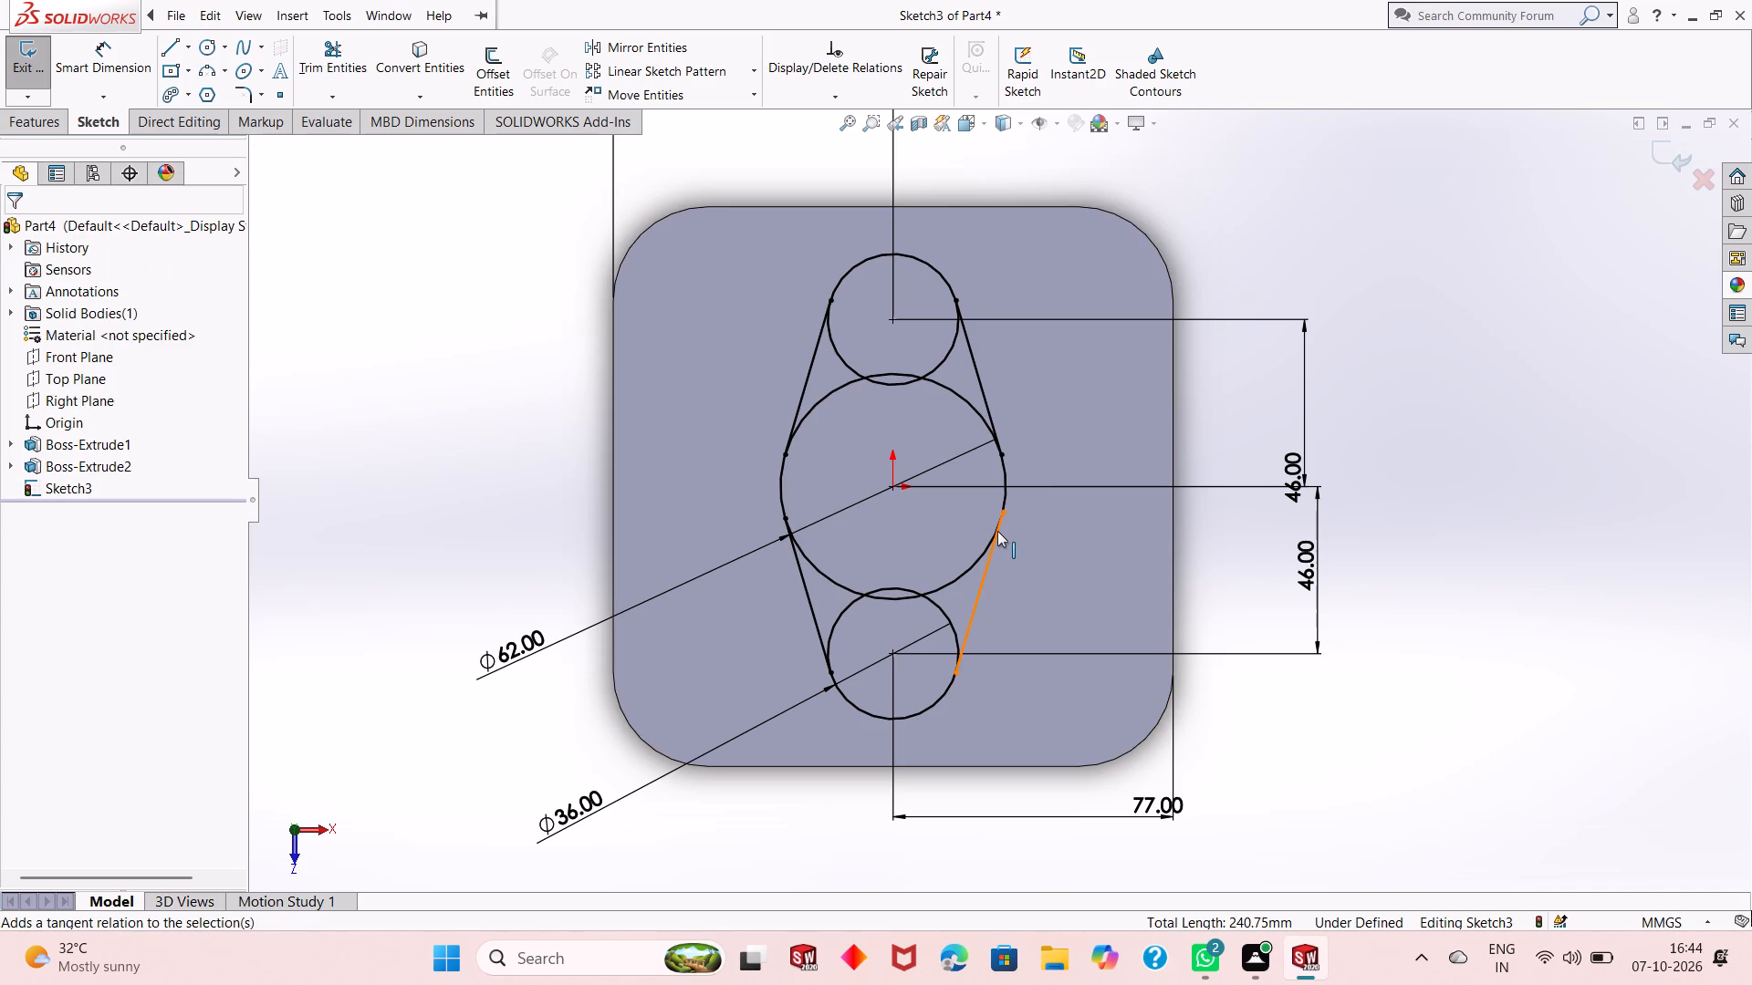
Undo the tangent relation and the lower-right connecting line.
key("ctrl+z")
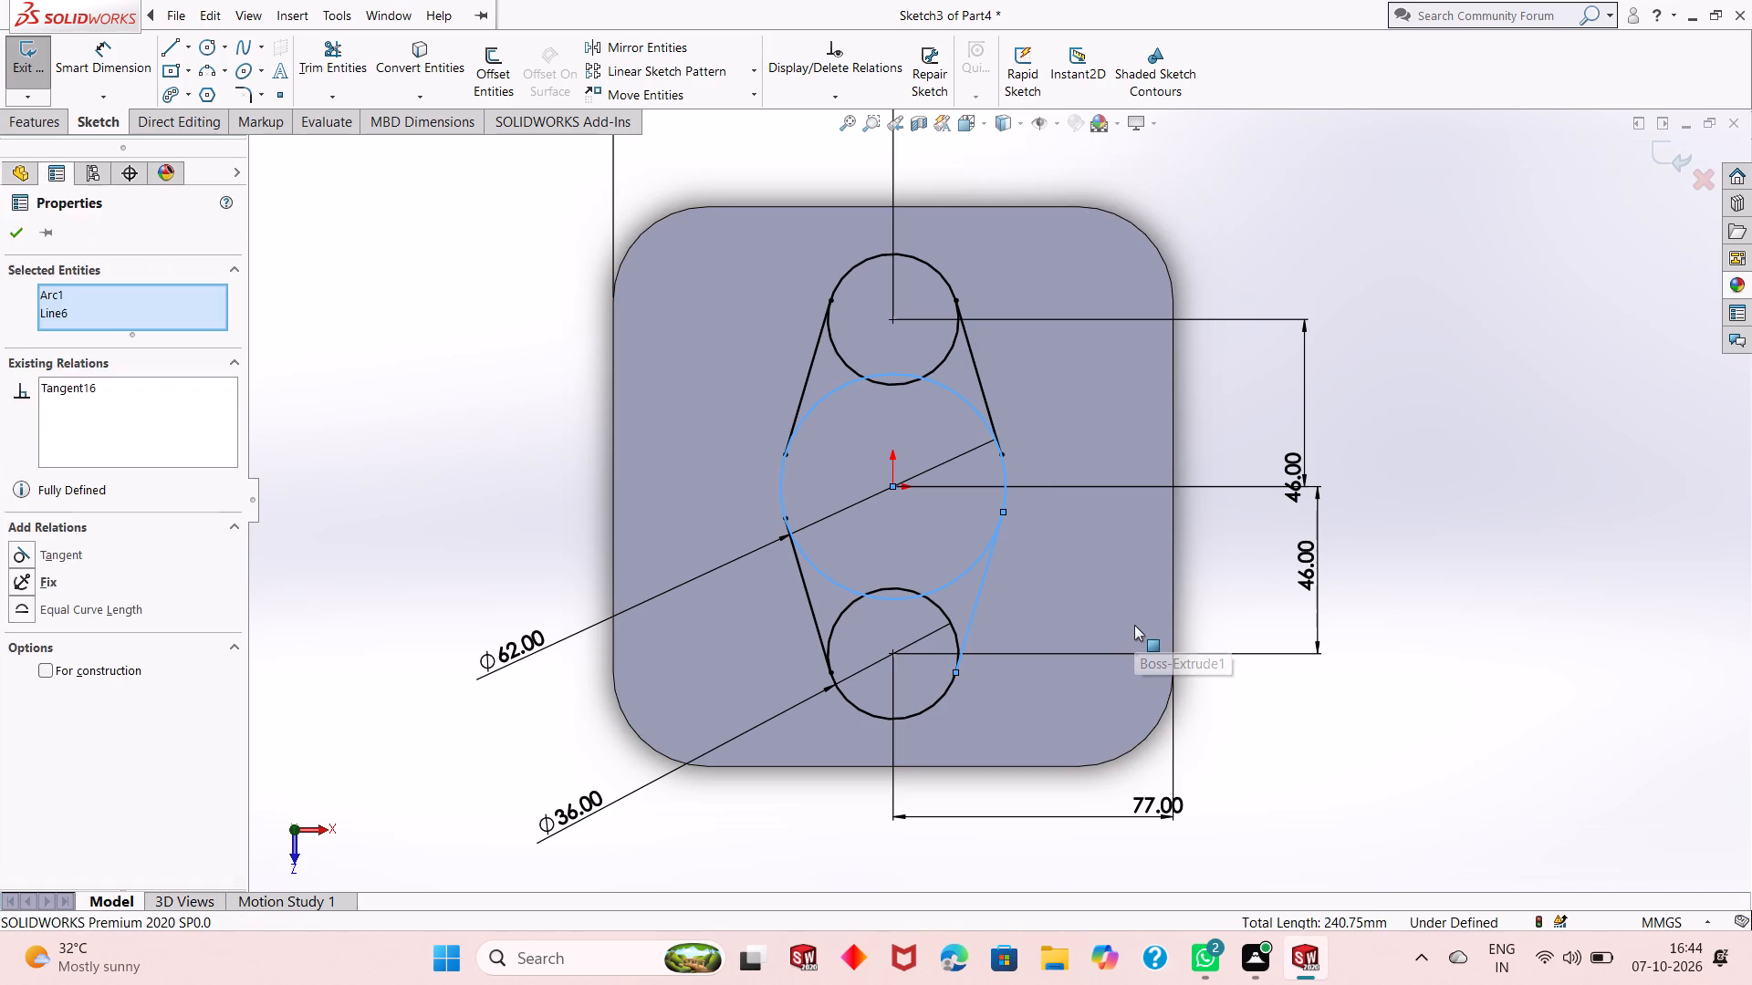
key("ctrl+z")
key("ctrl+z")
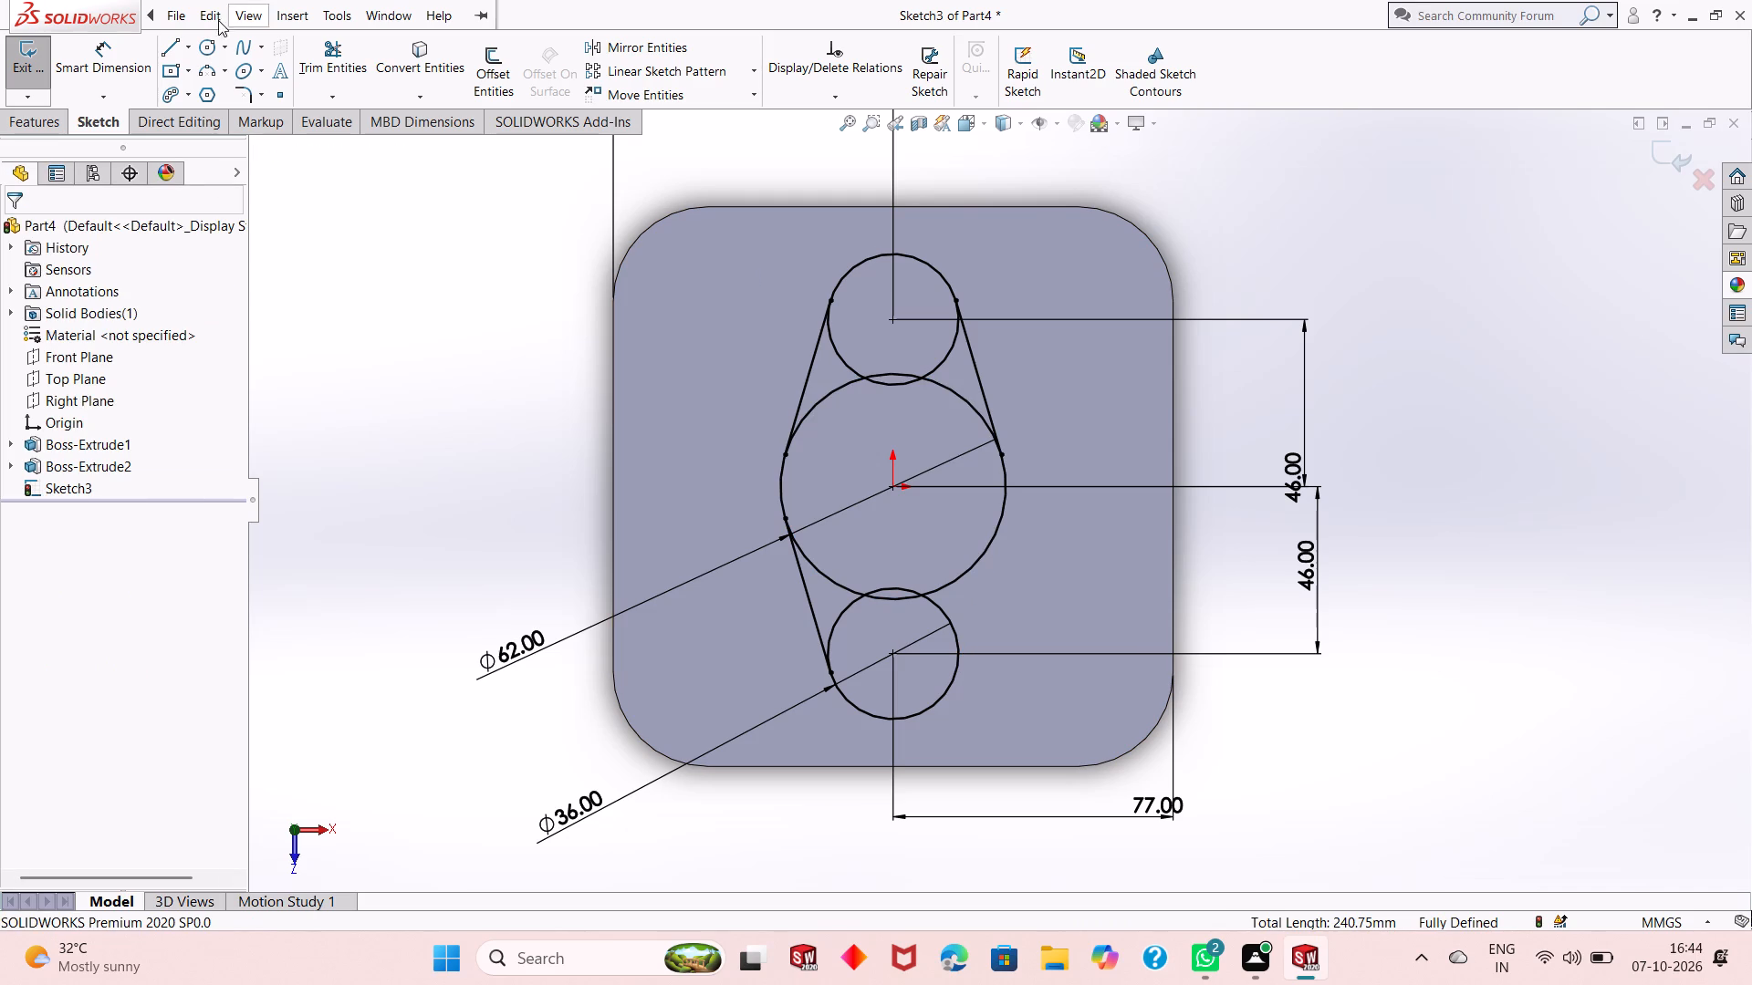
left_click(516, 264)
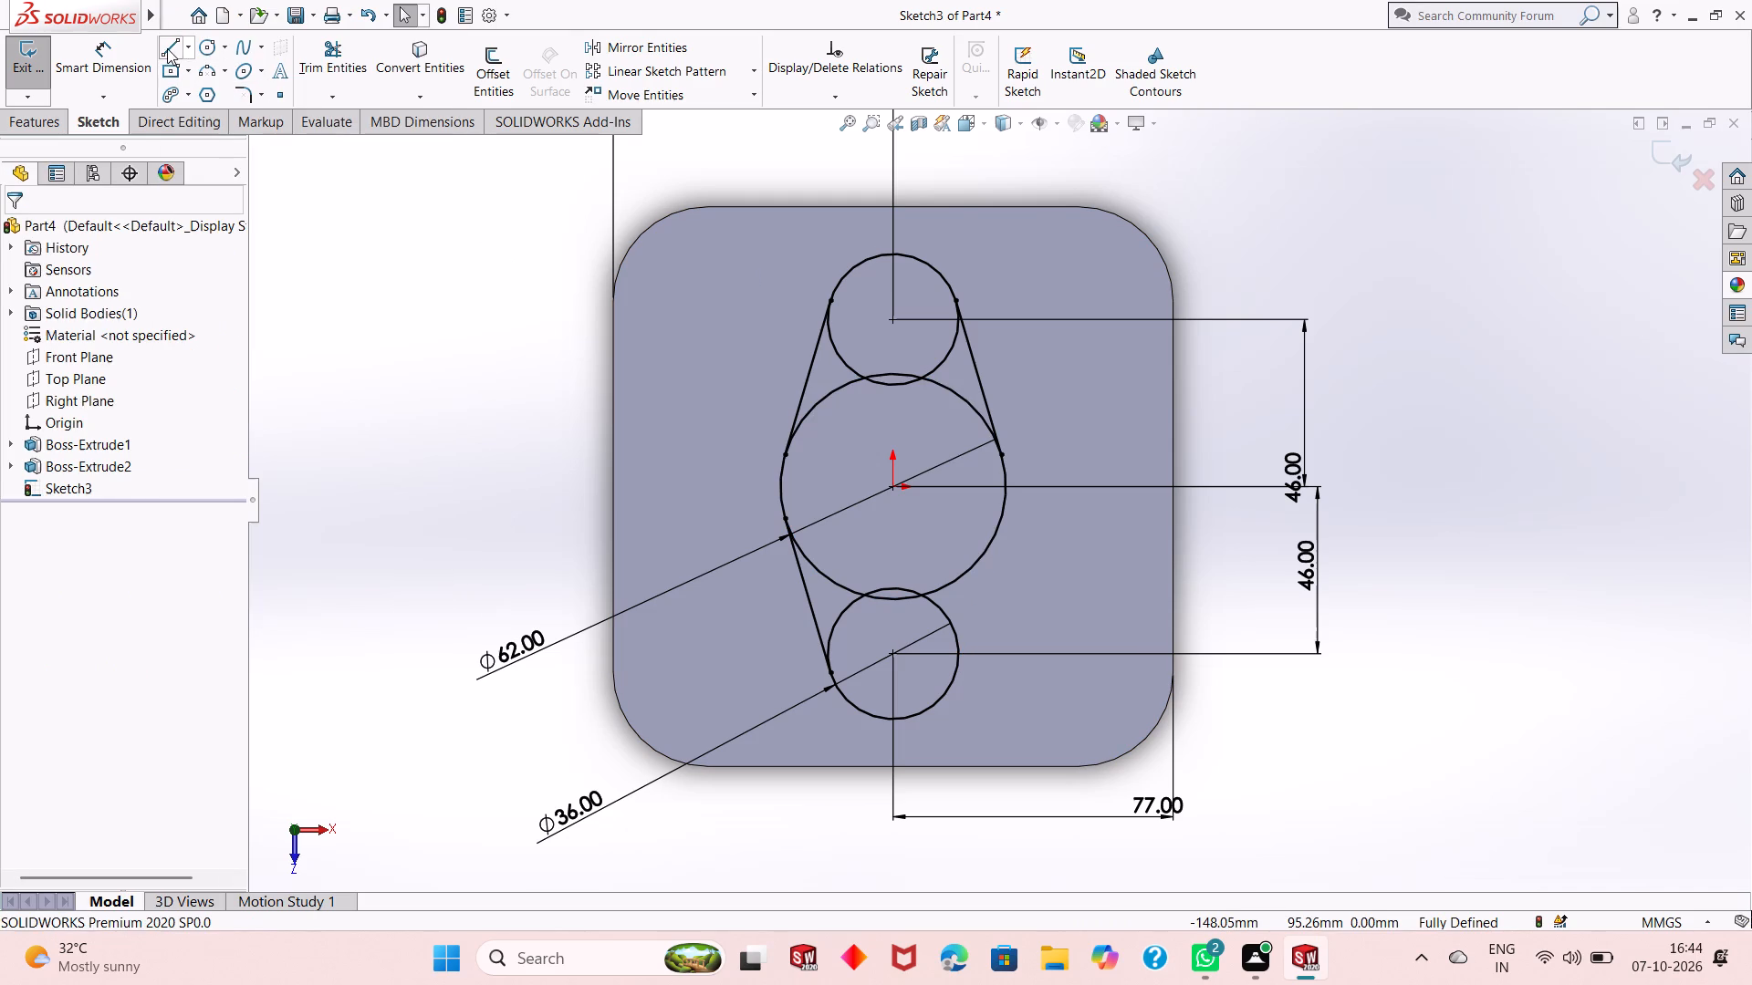
Draw a line about 44 mm long joining the right sides of the lower small circle and the large circle, tangent to both.
left_click(167, 47)
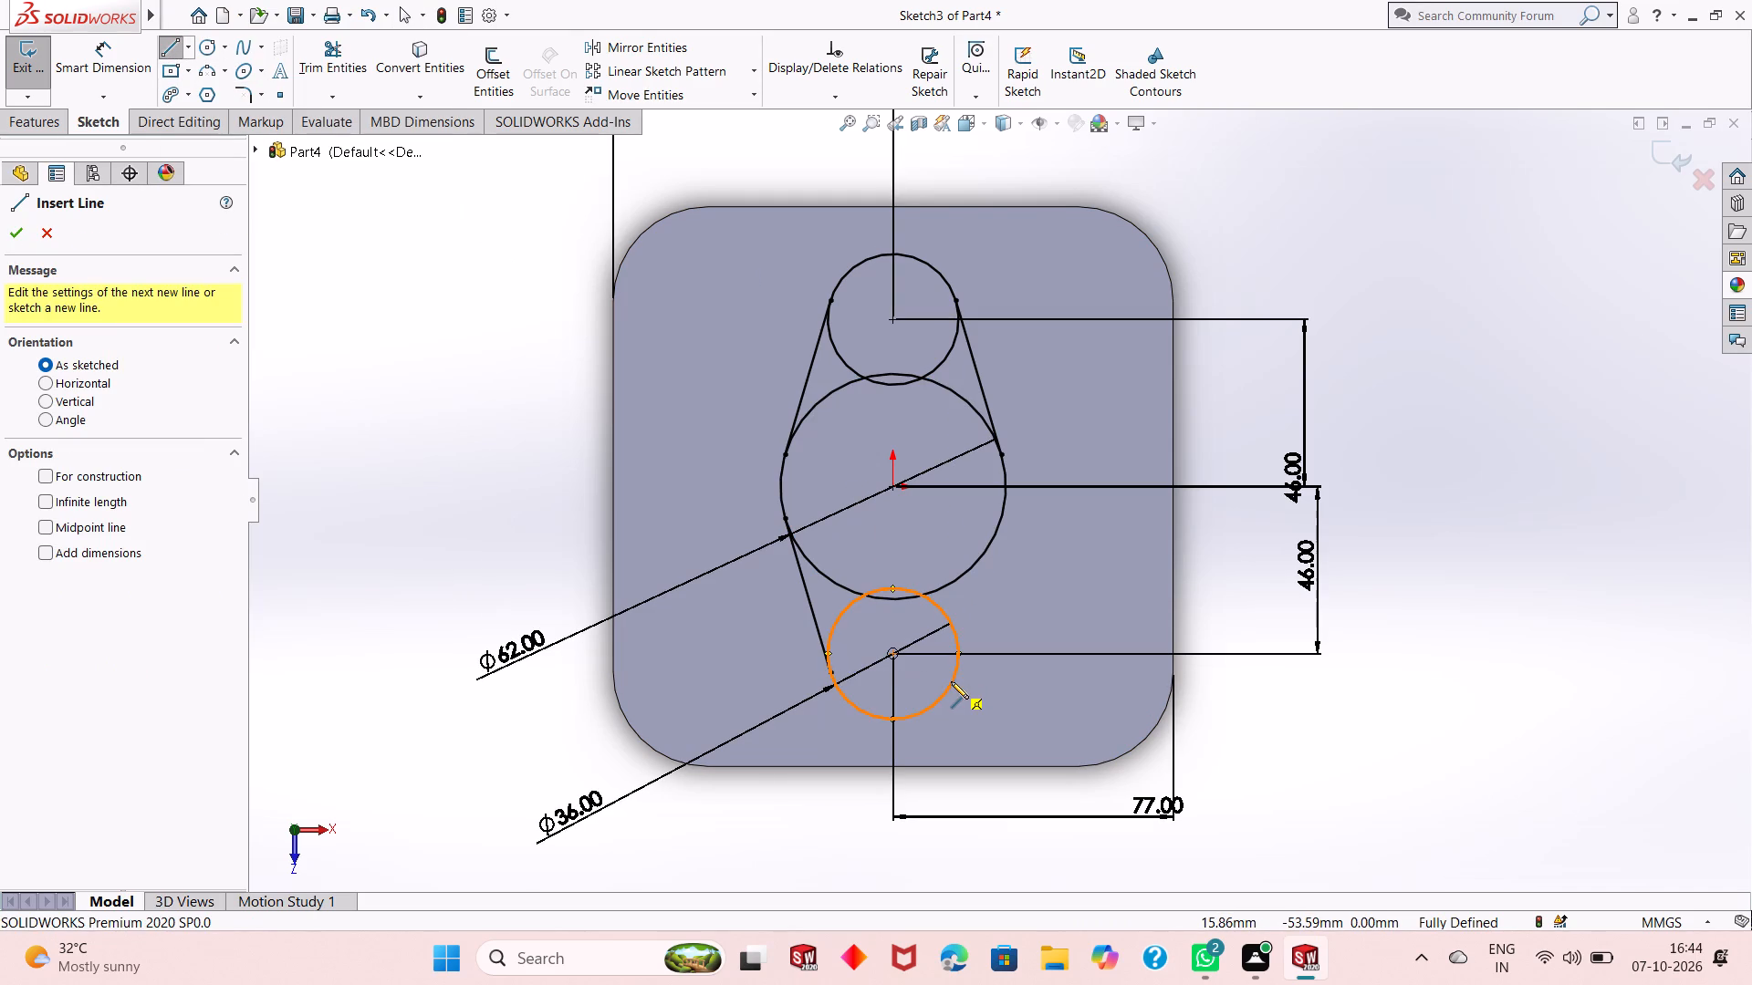
left_click(951, 681)
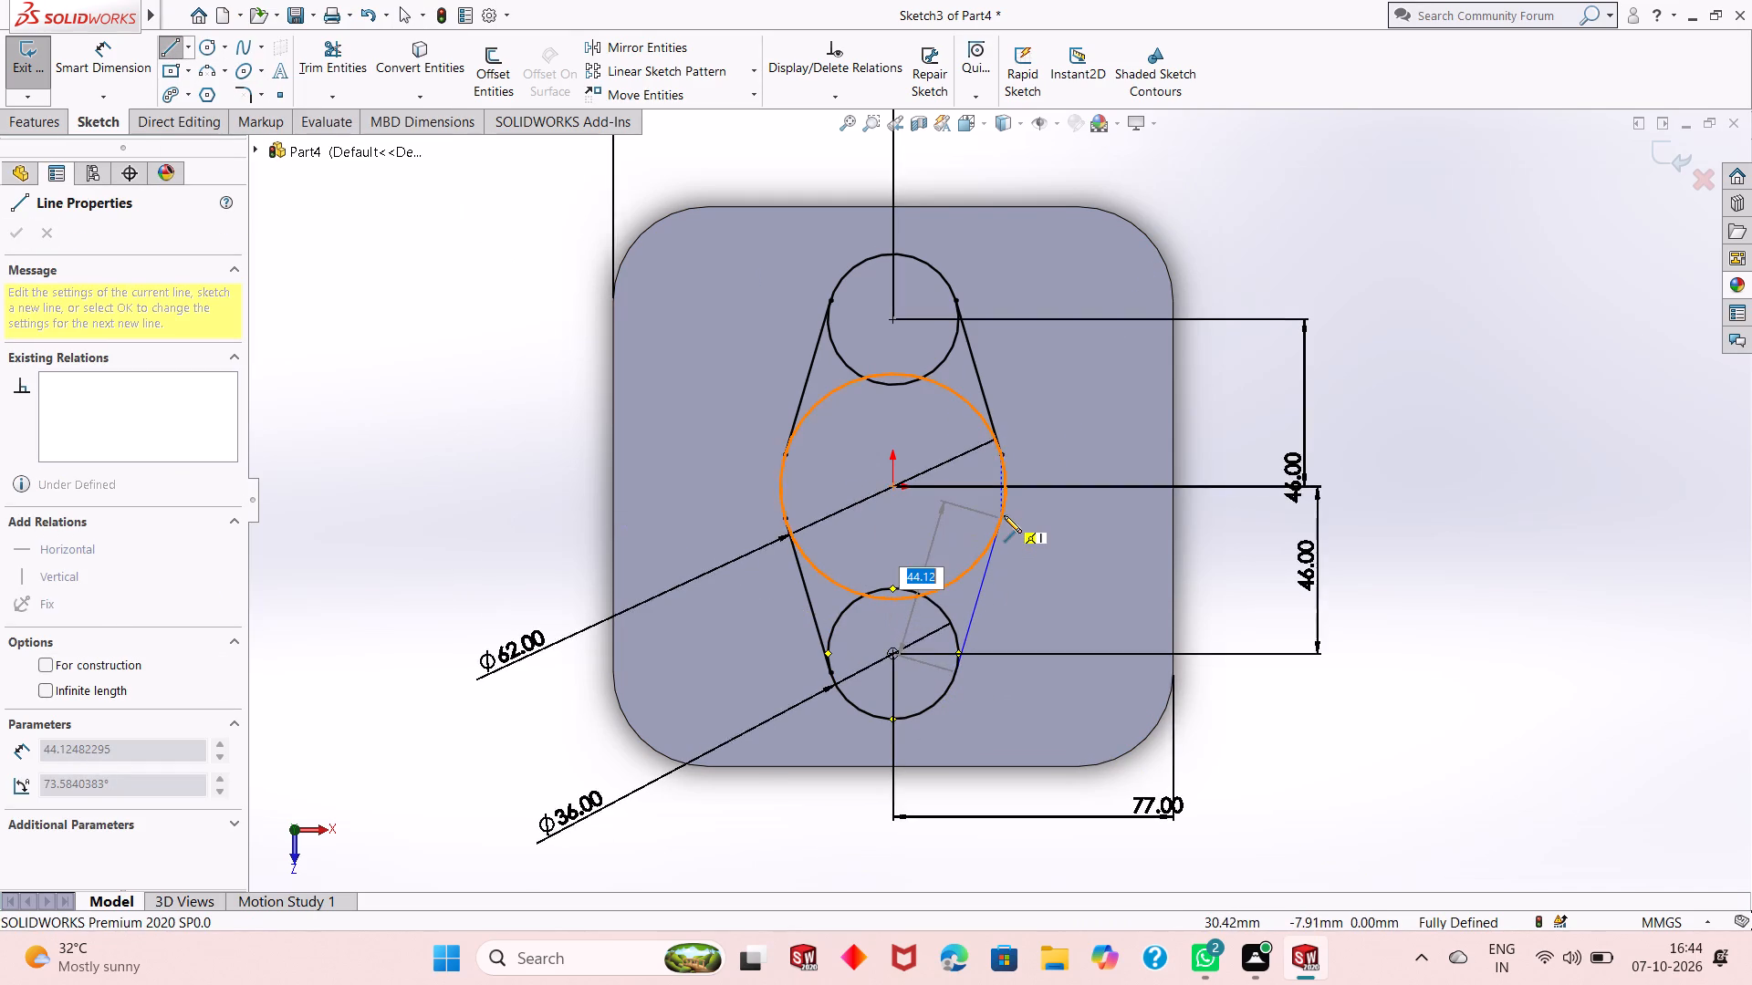
left_click(1004, 515)
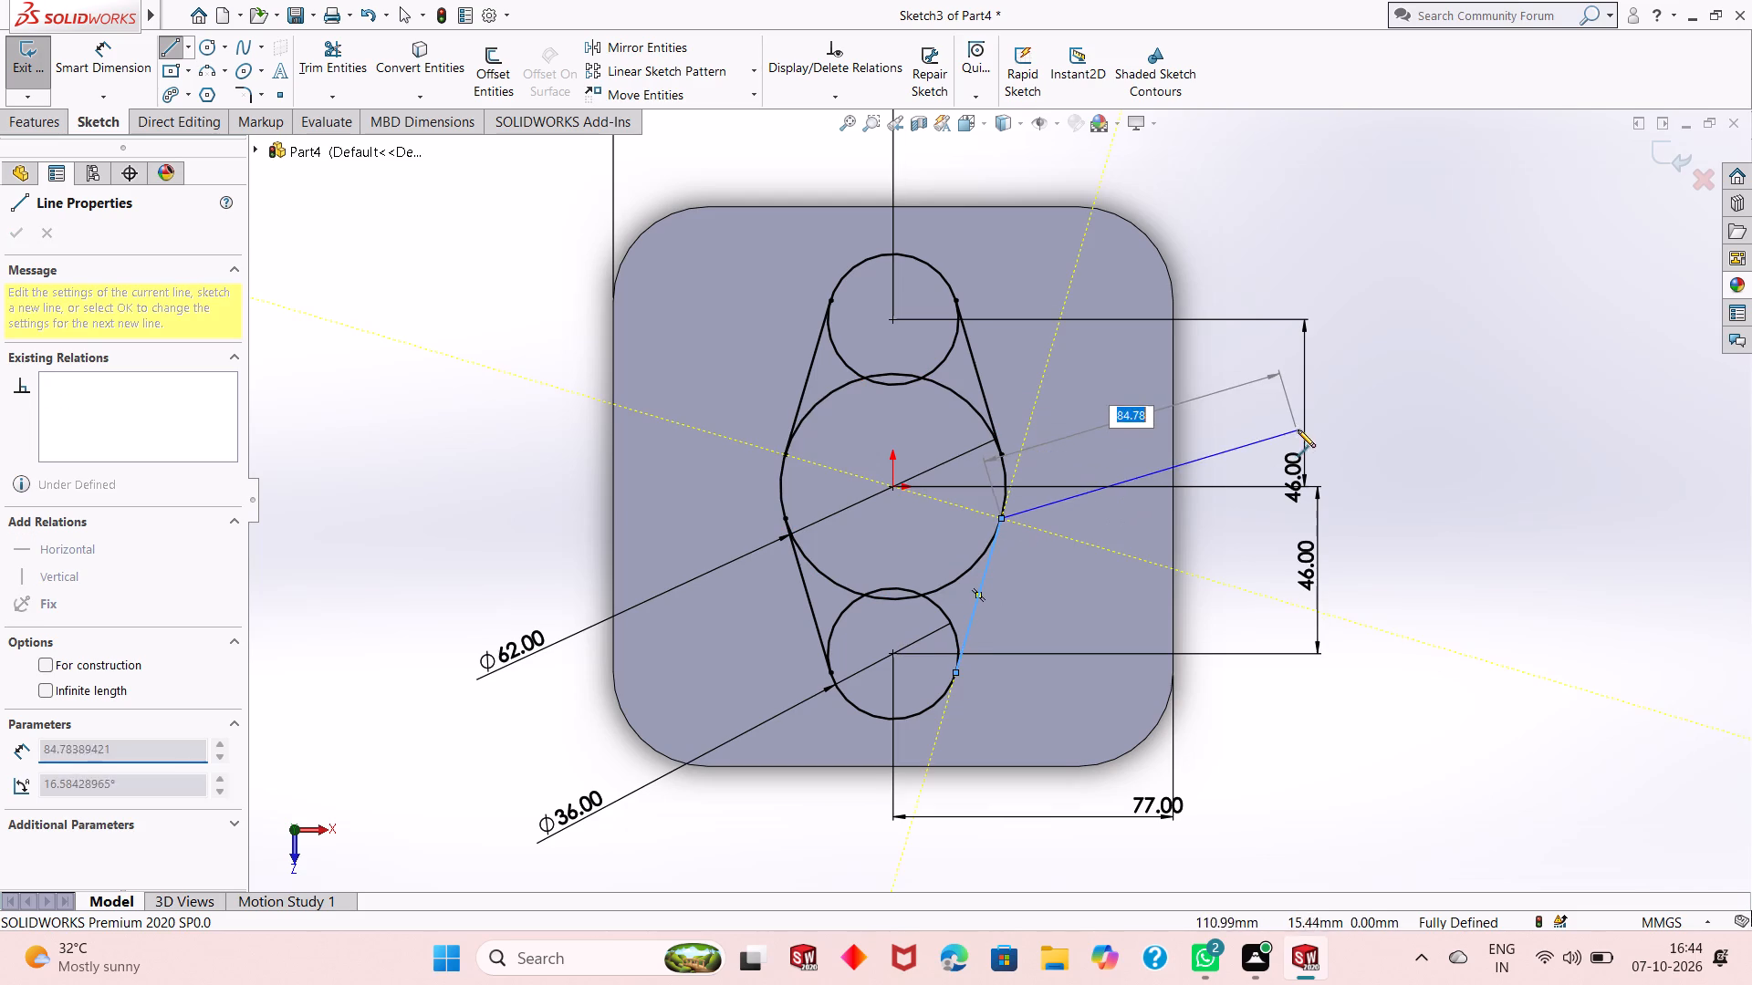
right_click(1298, 430)
left_click(1325, 444)
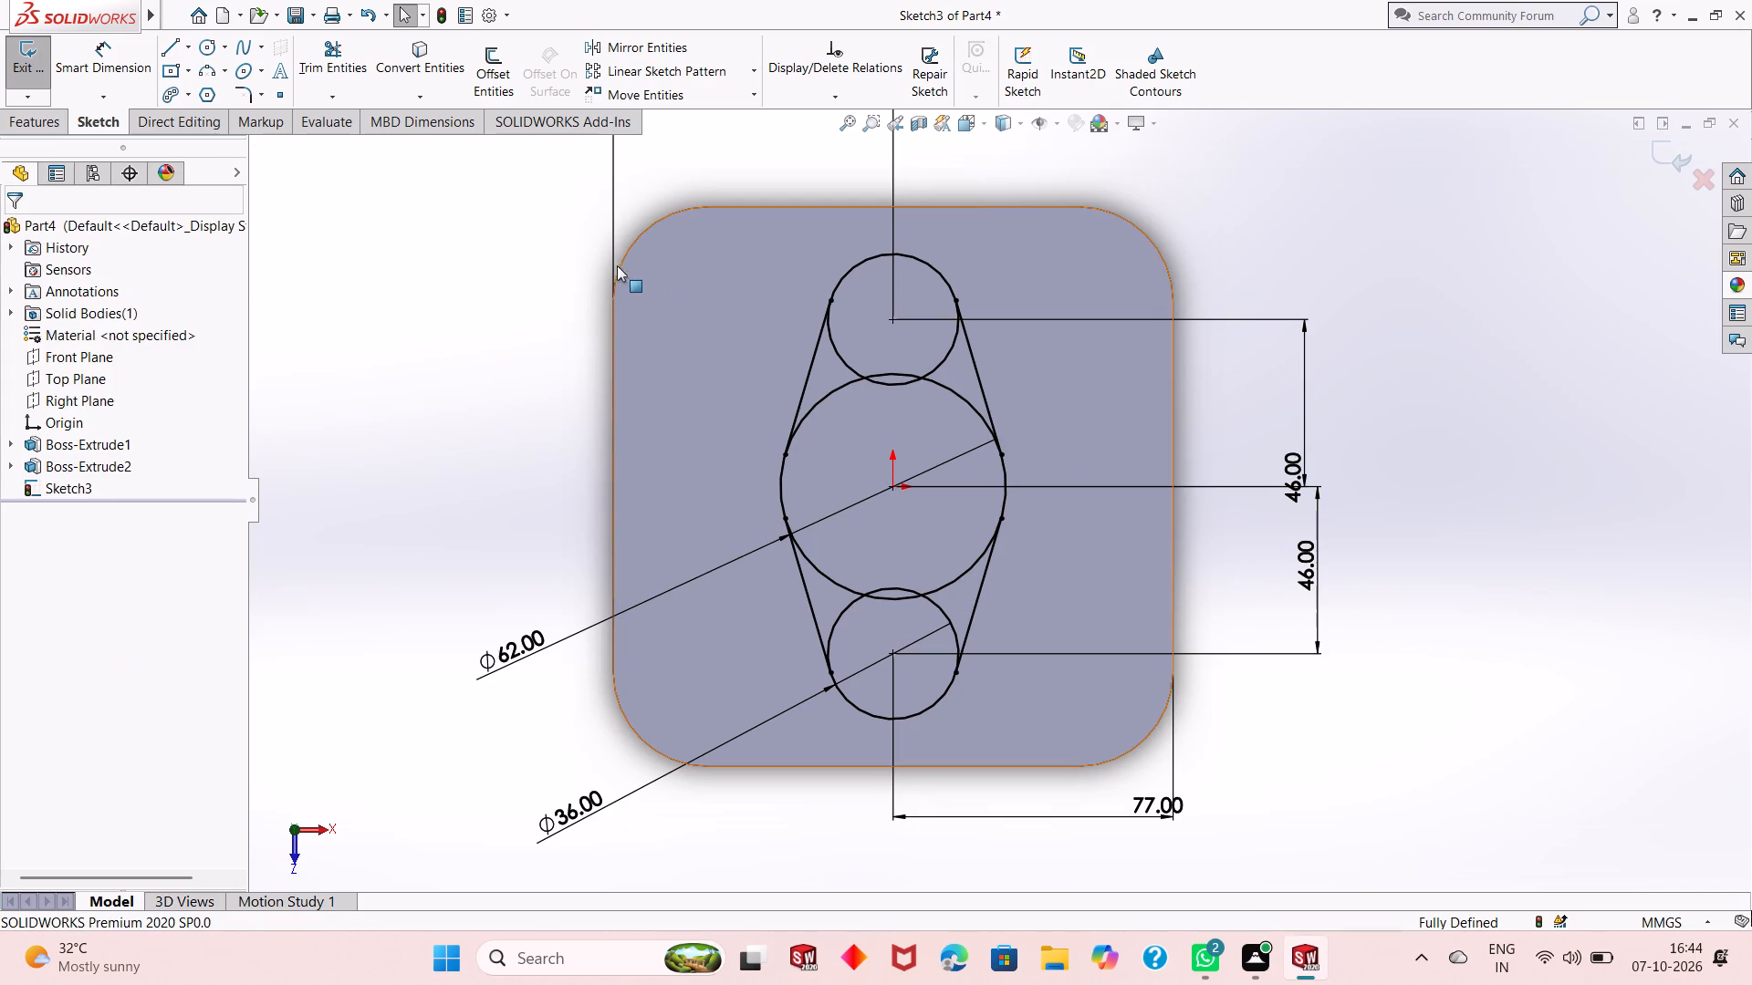
Trim away the inner arcs of all three circles between the tangent lines, leaving one closed outer outline.
left_click(338, 54)
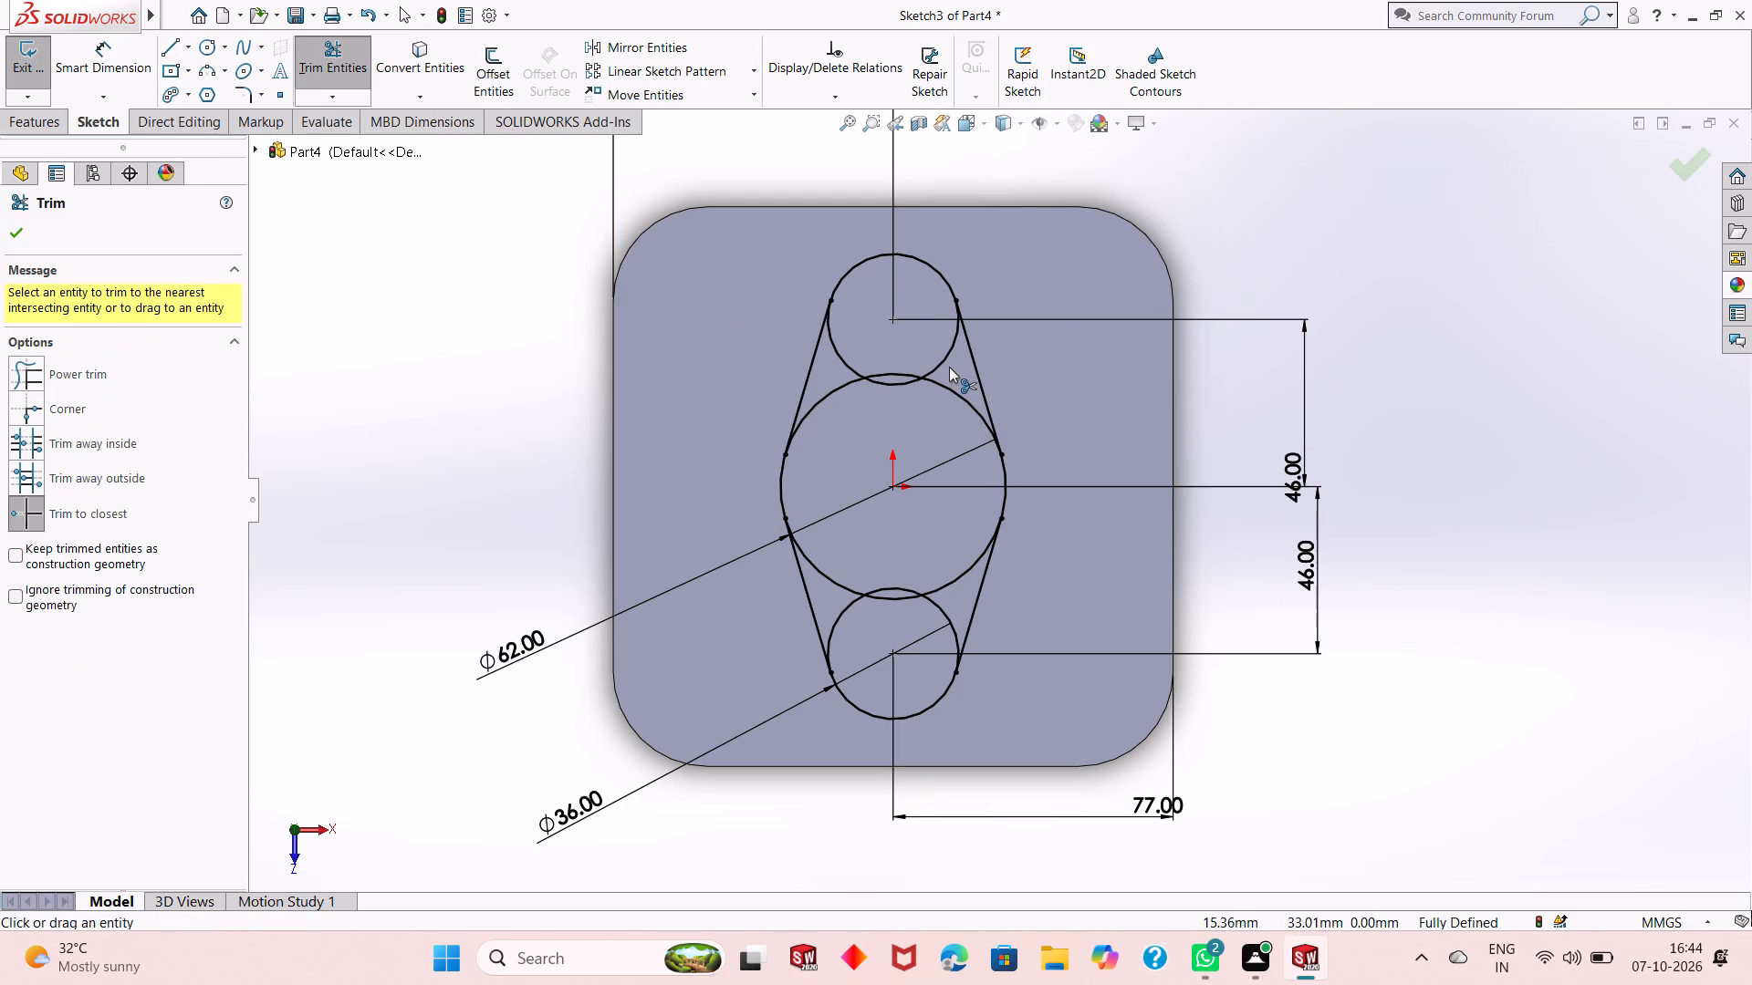
left_click(948, 361)
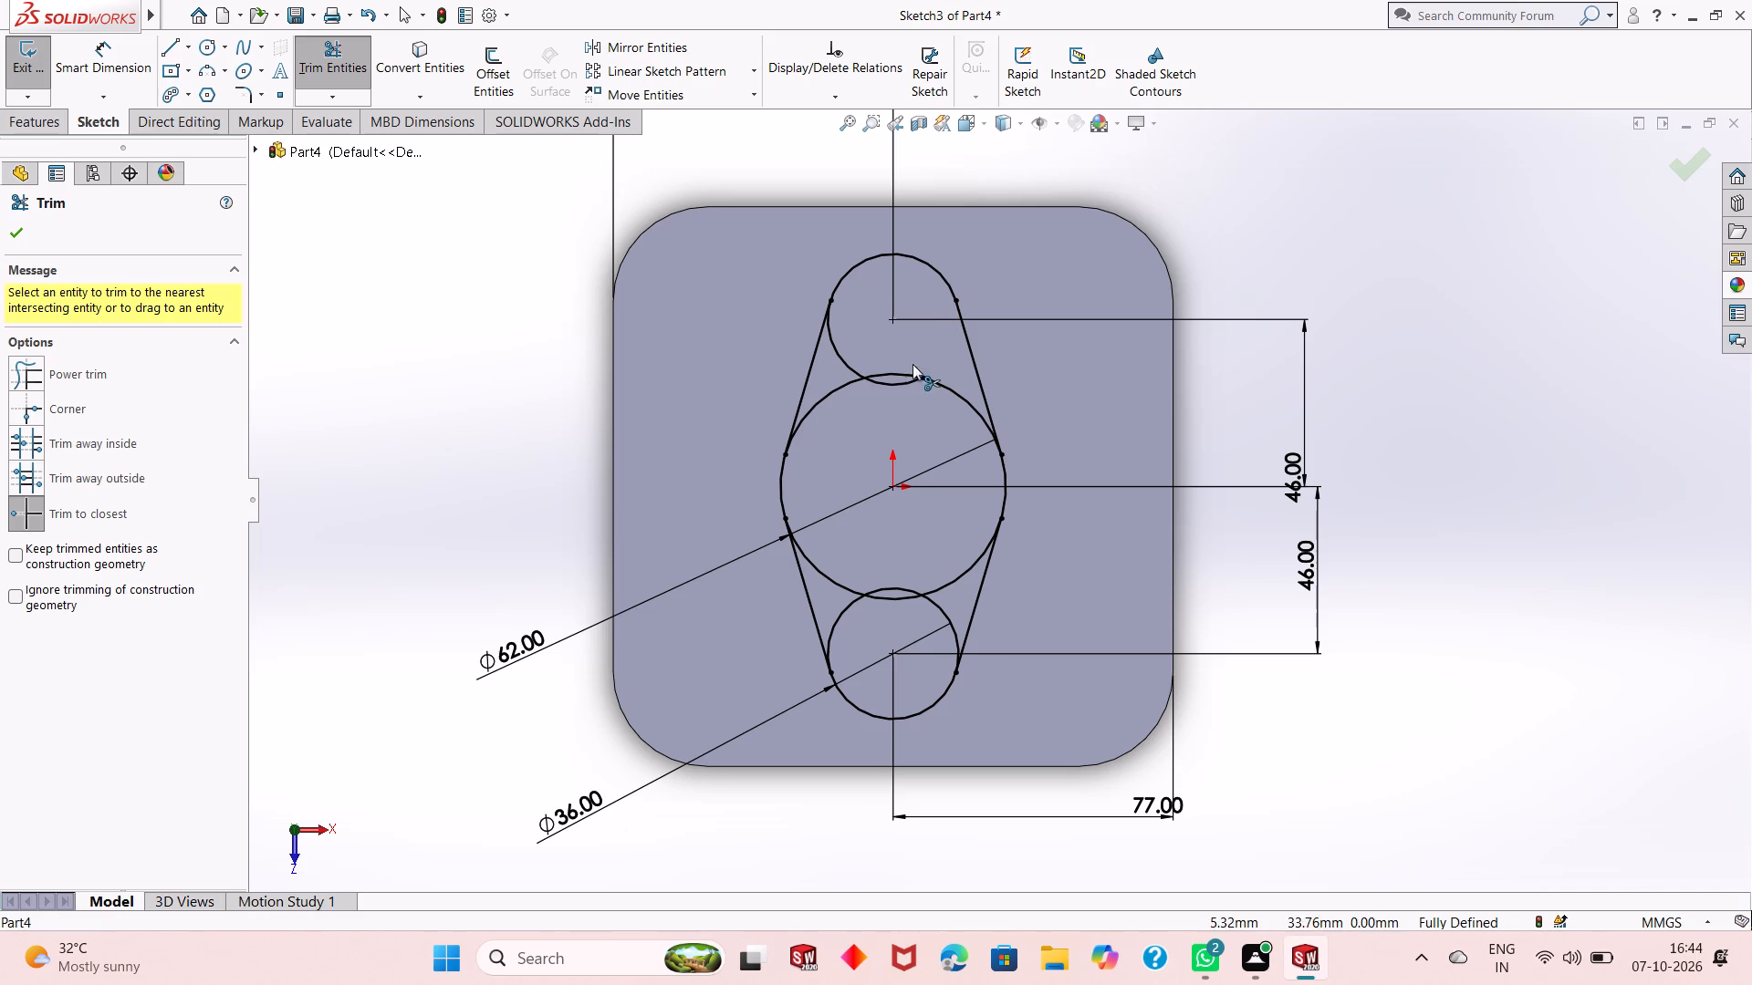
left_click(887, 385)
left_click(856, 371)
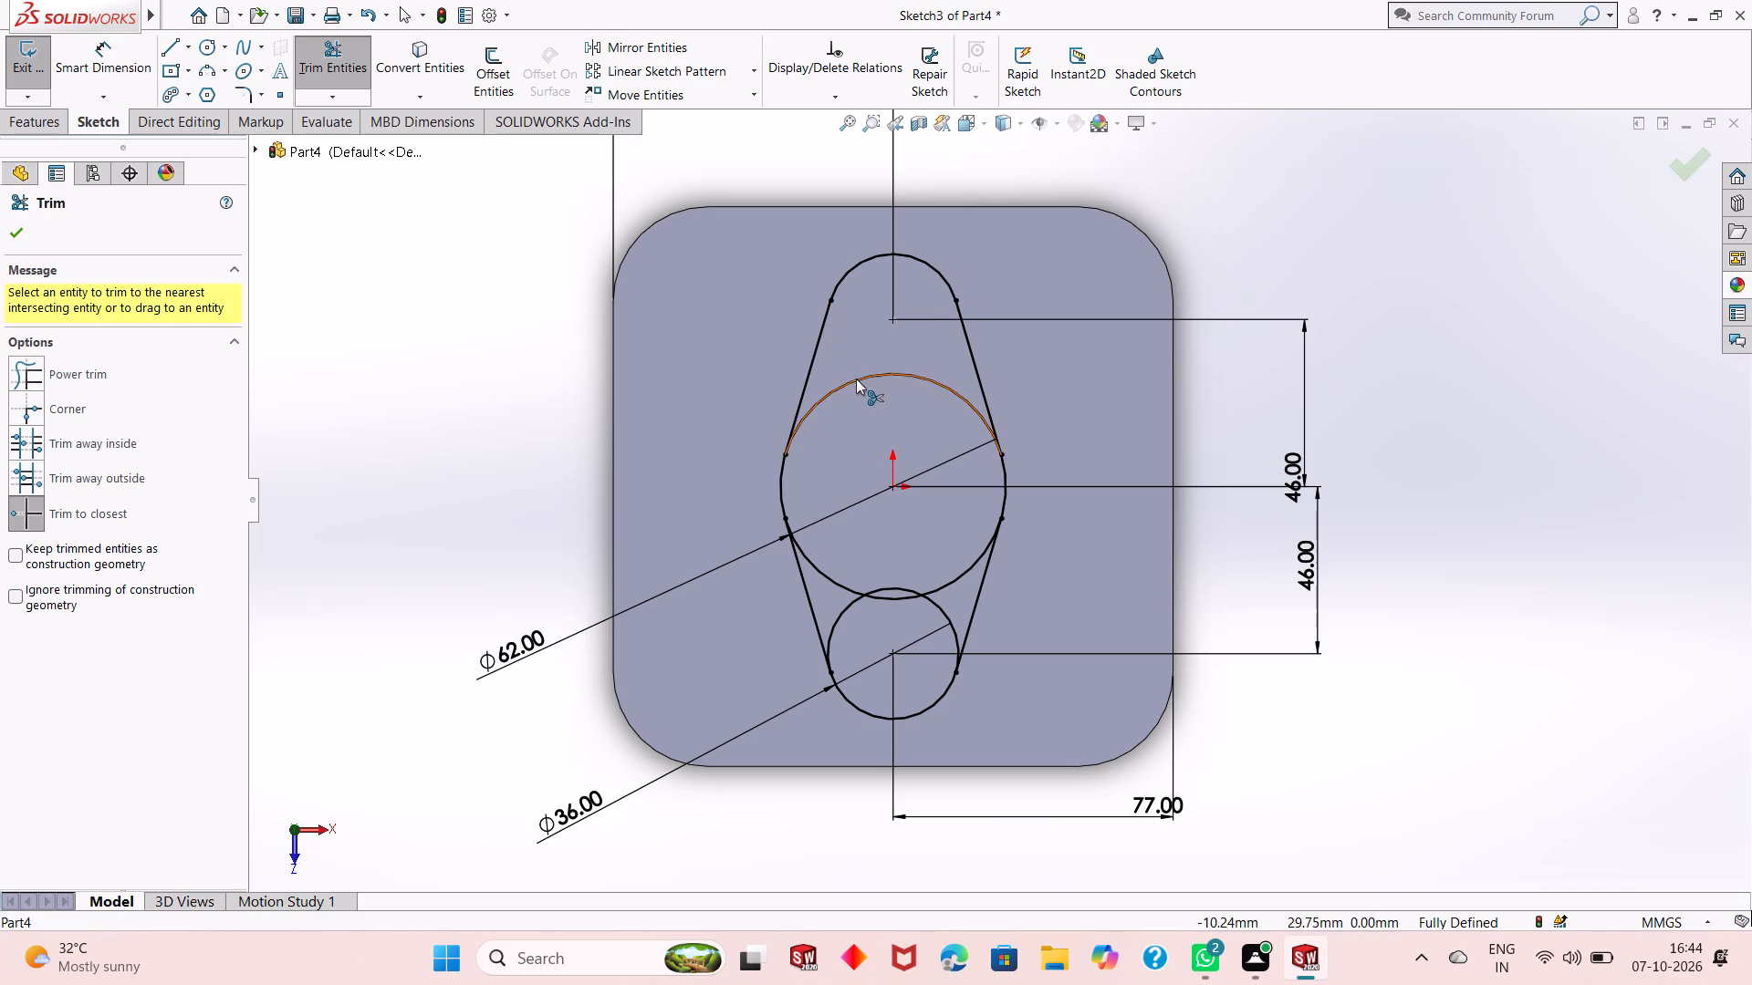
left_click(856, 378)
left_click(971, 571)
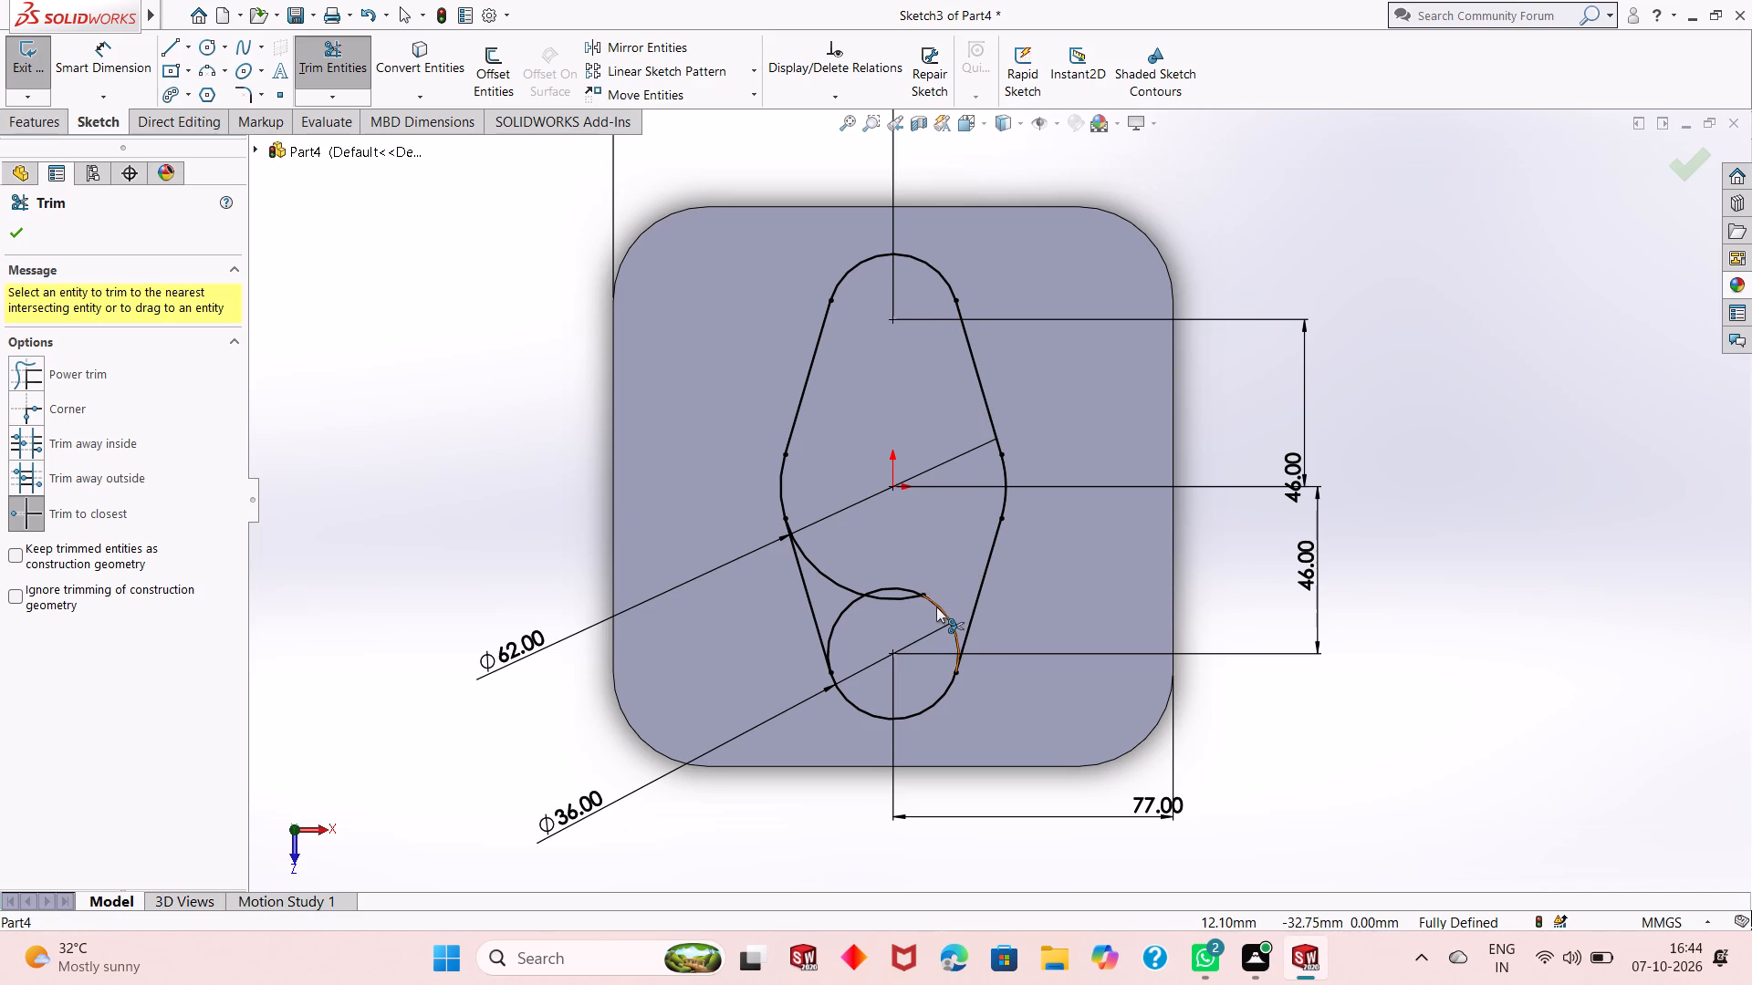
left_click(936, 607)
left_click(898, 602)
left_click(893, 590)
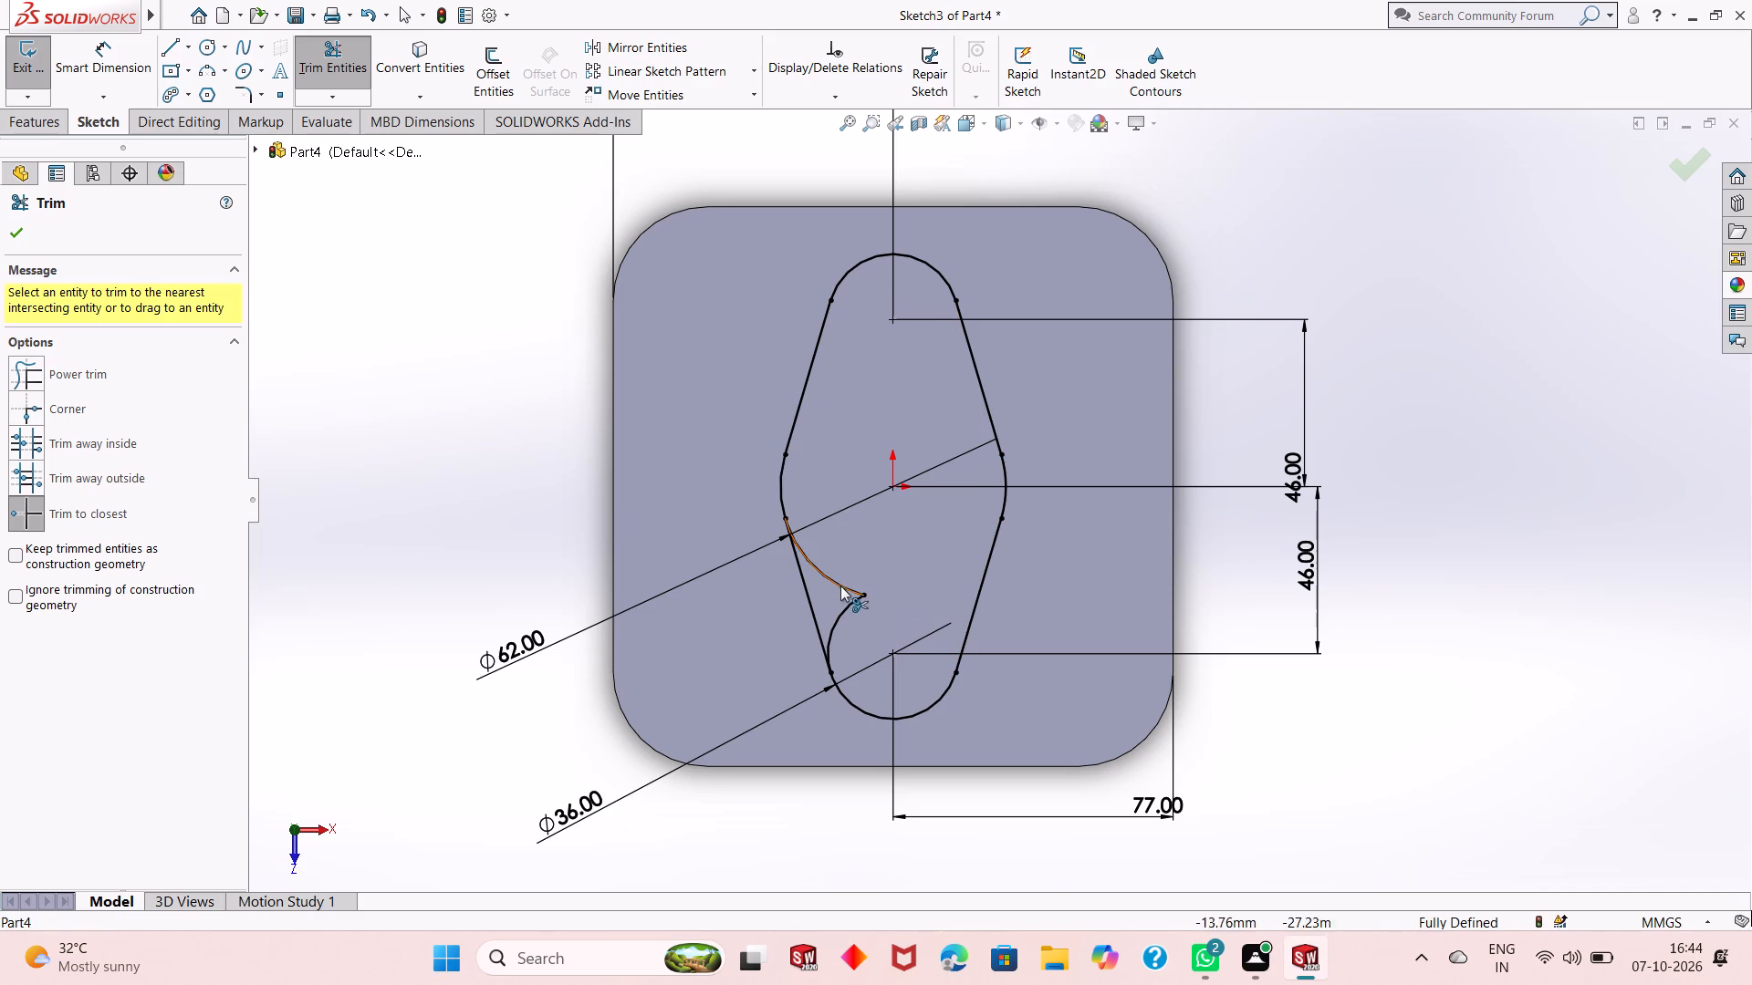
left_click(837, 586)
left_click(842, 614)
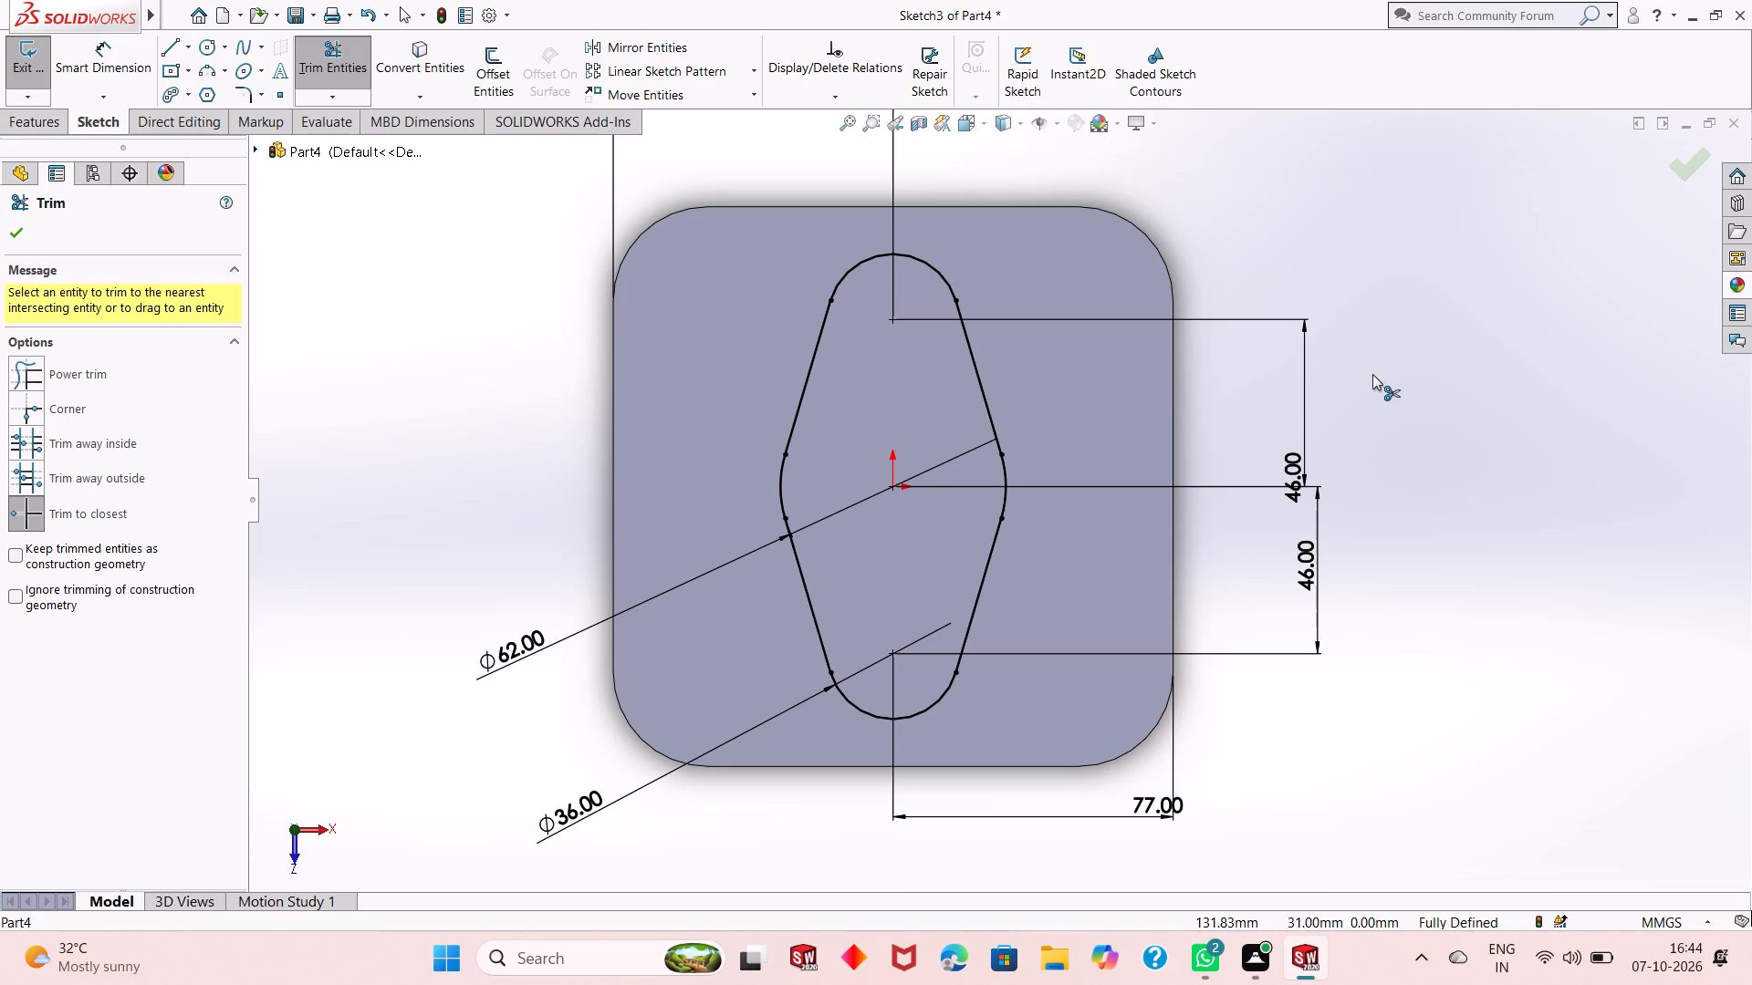
right_click(1372, 374)
left_click(1434, 427)
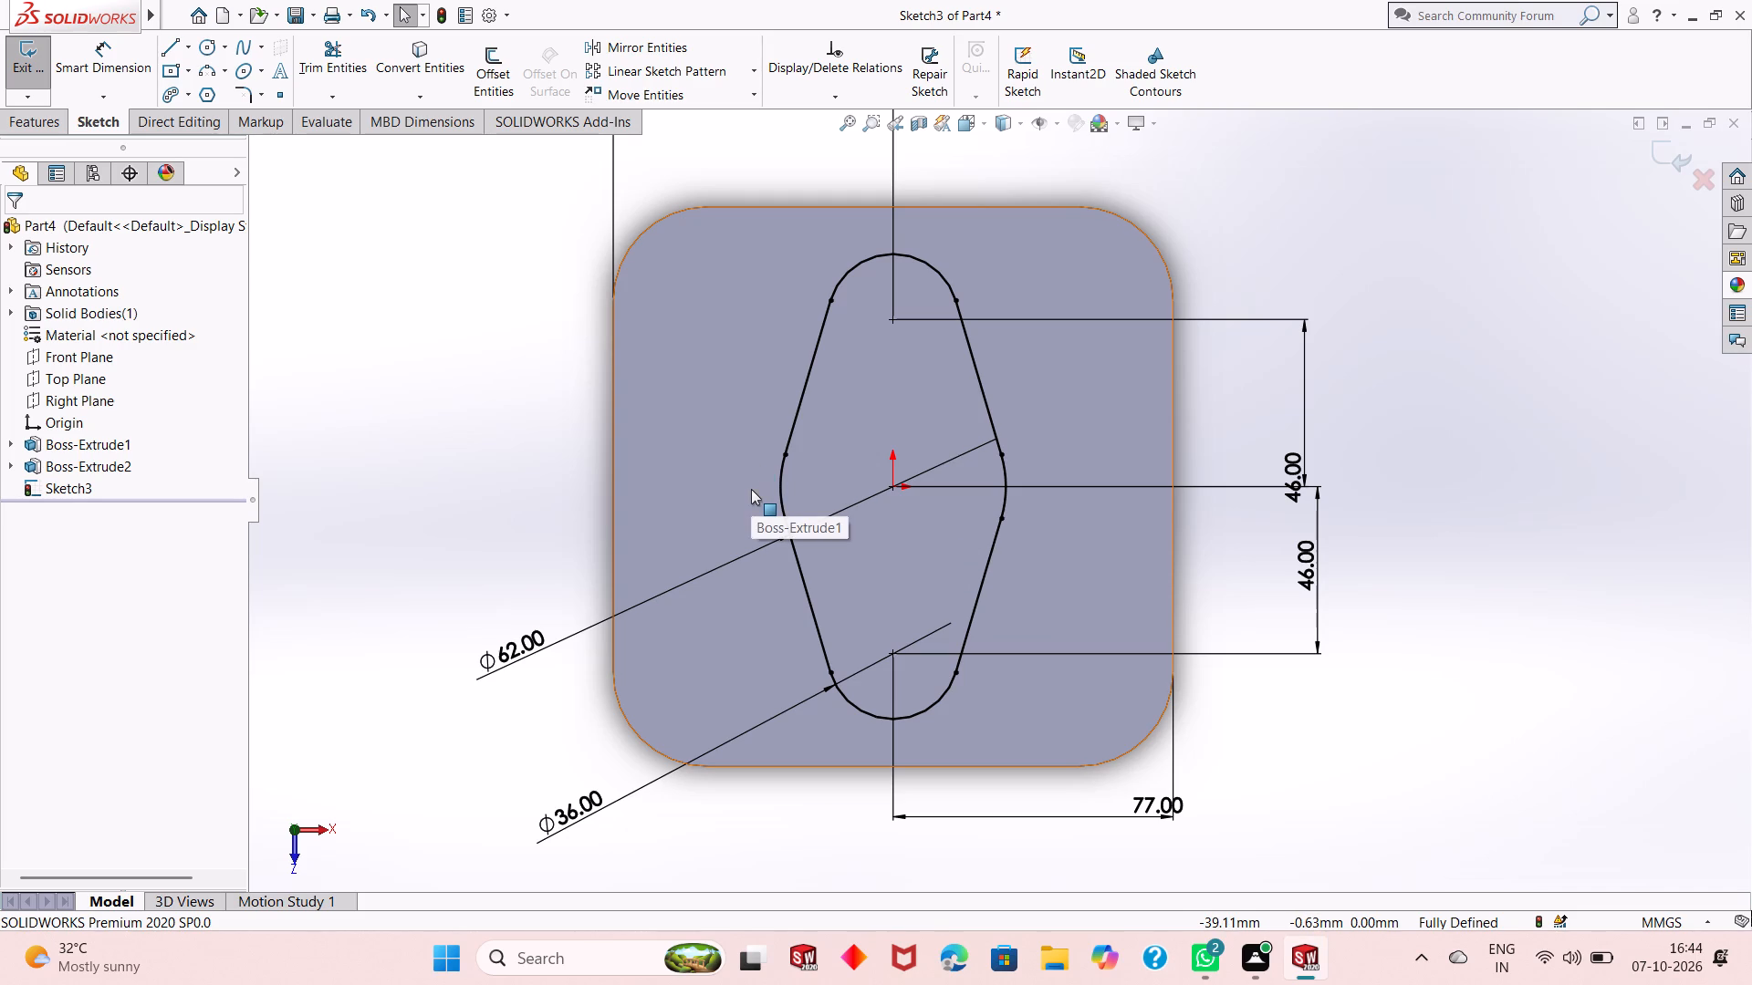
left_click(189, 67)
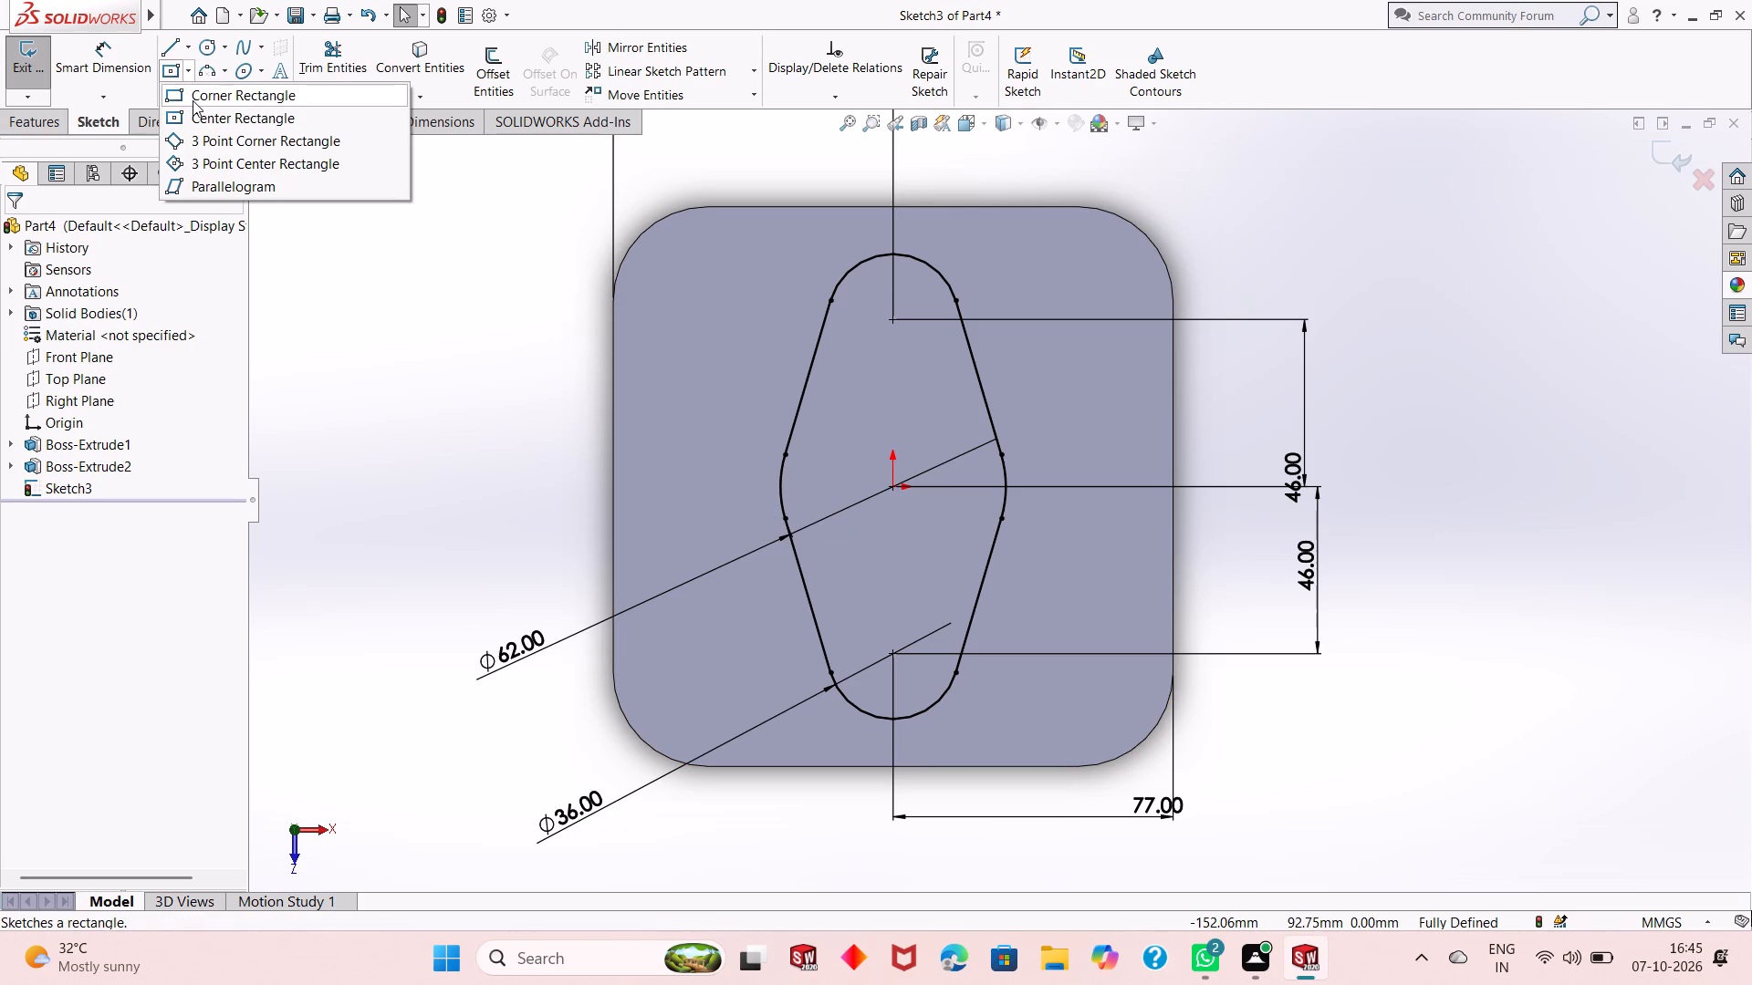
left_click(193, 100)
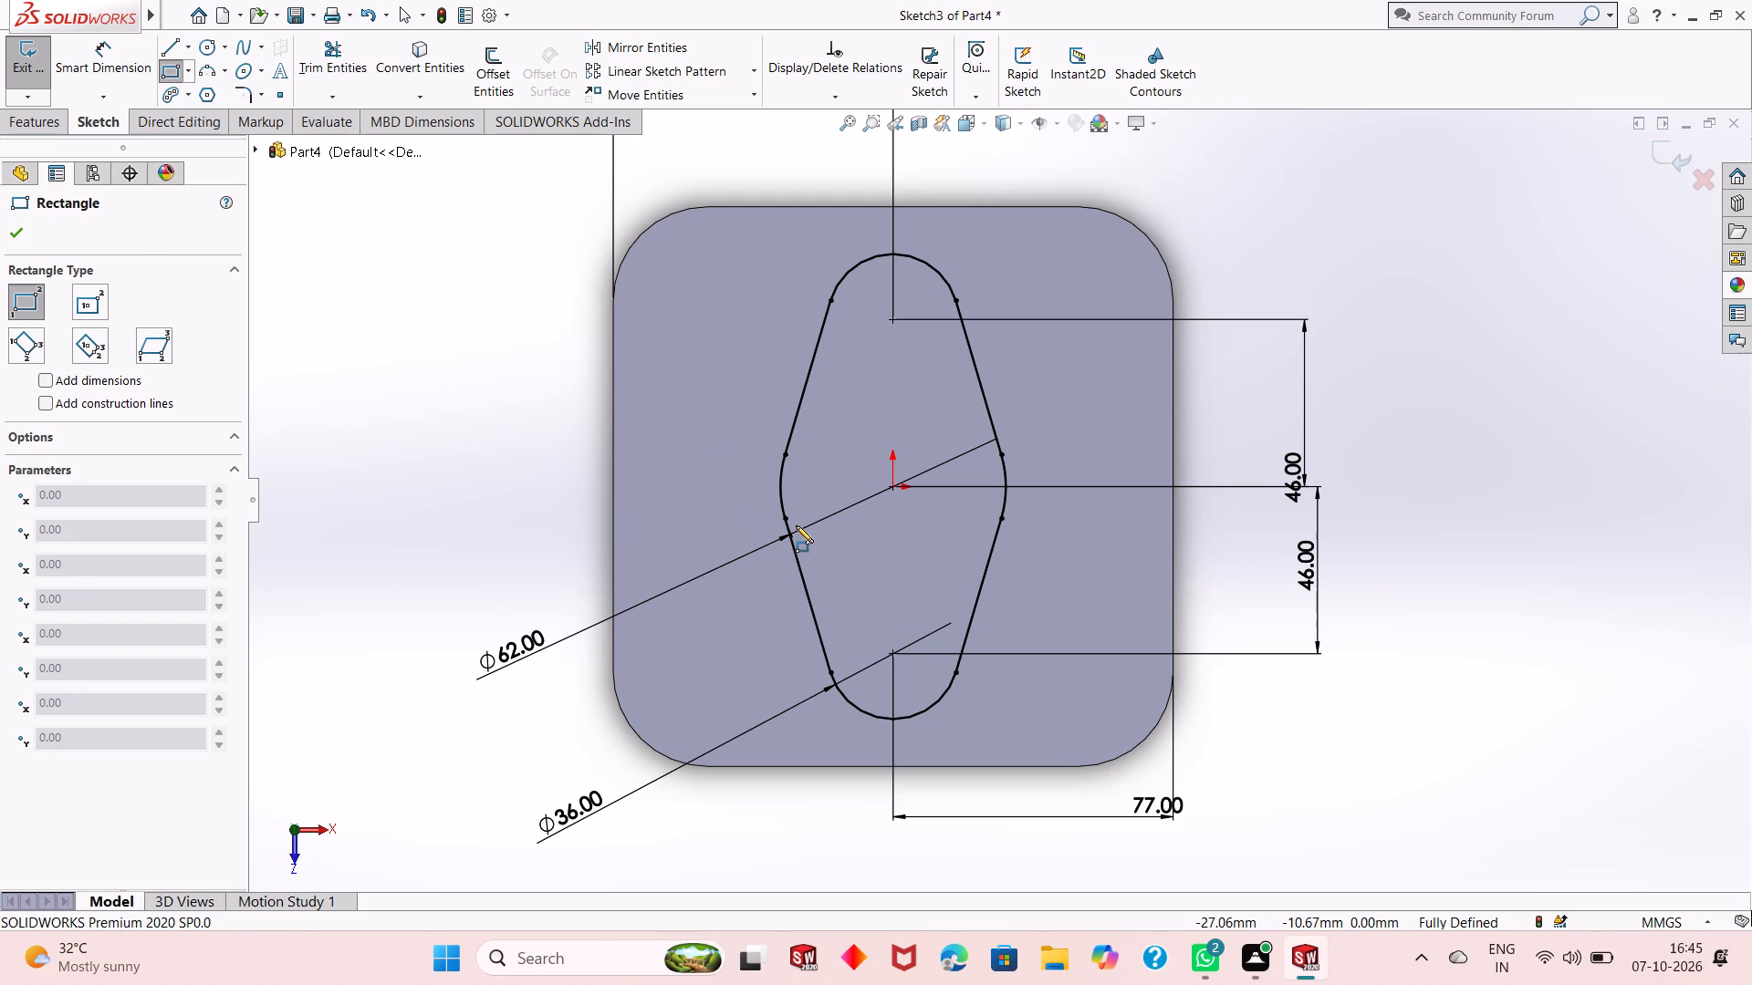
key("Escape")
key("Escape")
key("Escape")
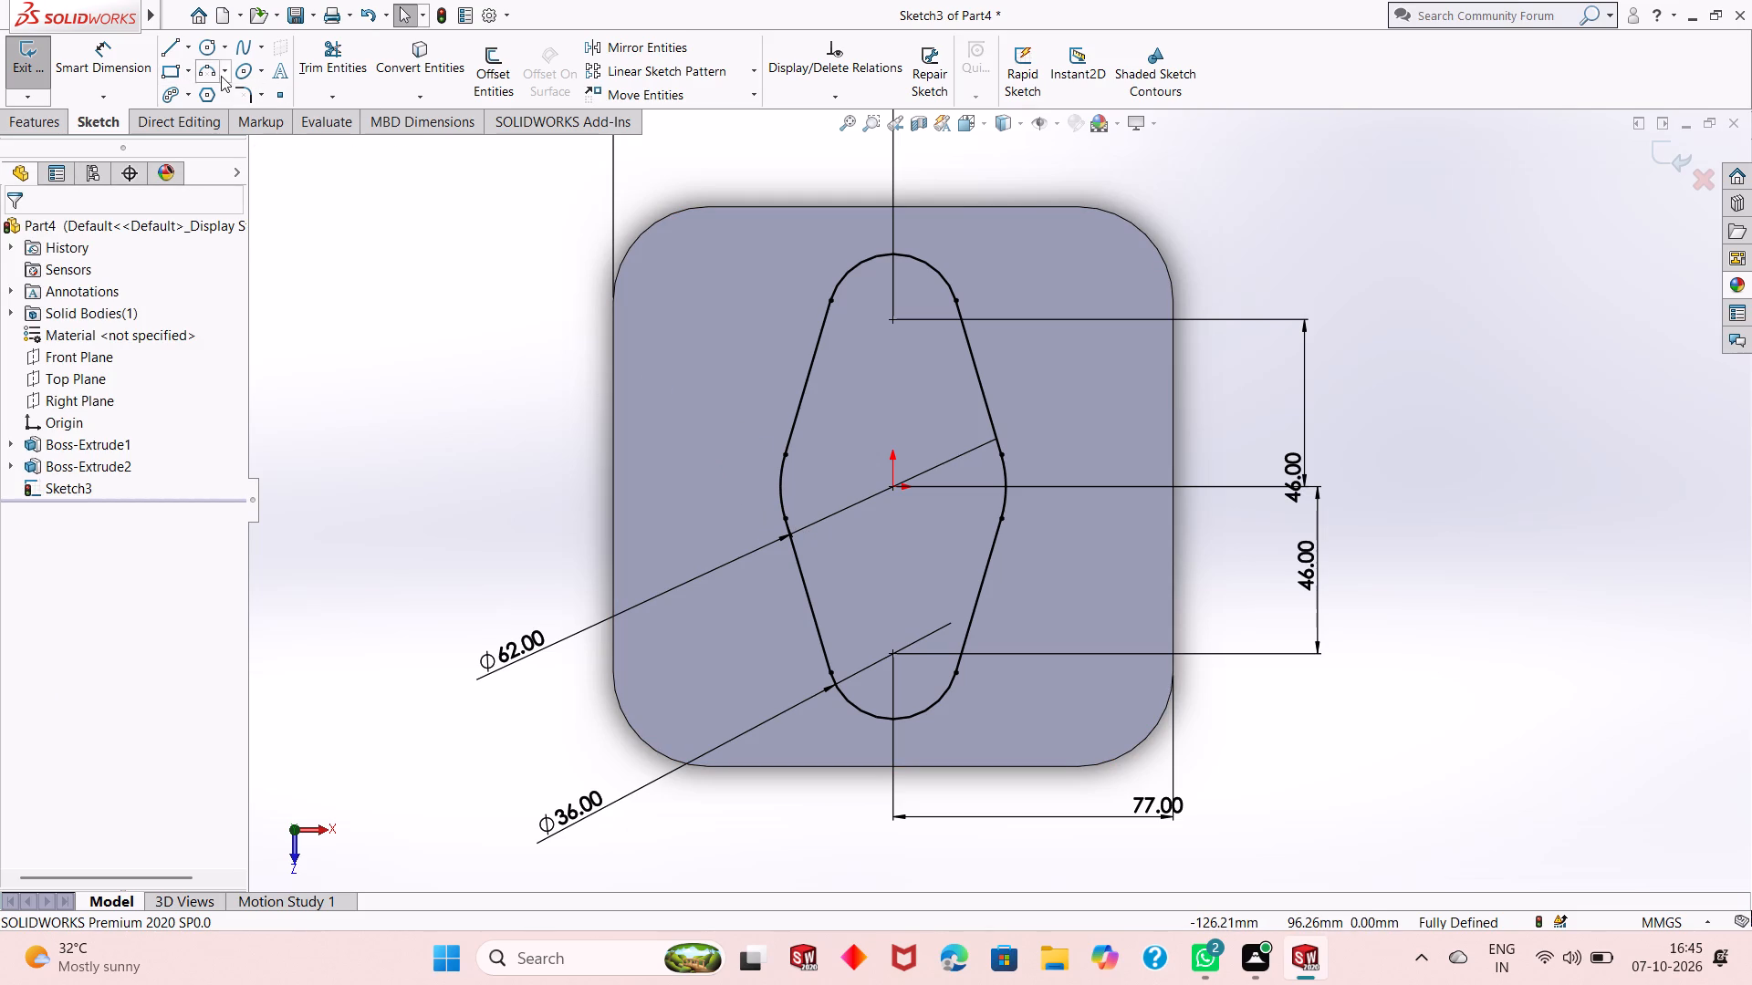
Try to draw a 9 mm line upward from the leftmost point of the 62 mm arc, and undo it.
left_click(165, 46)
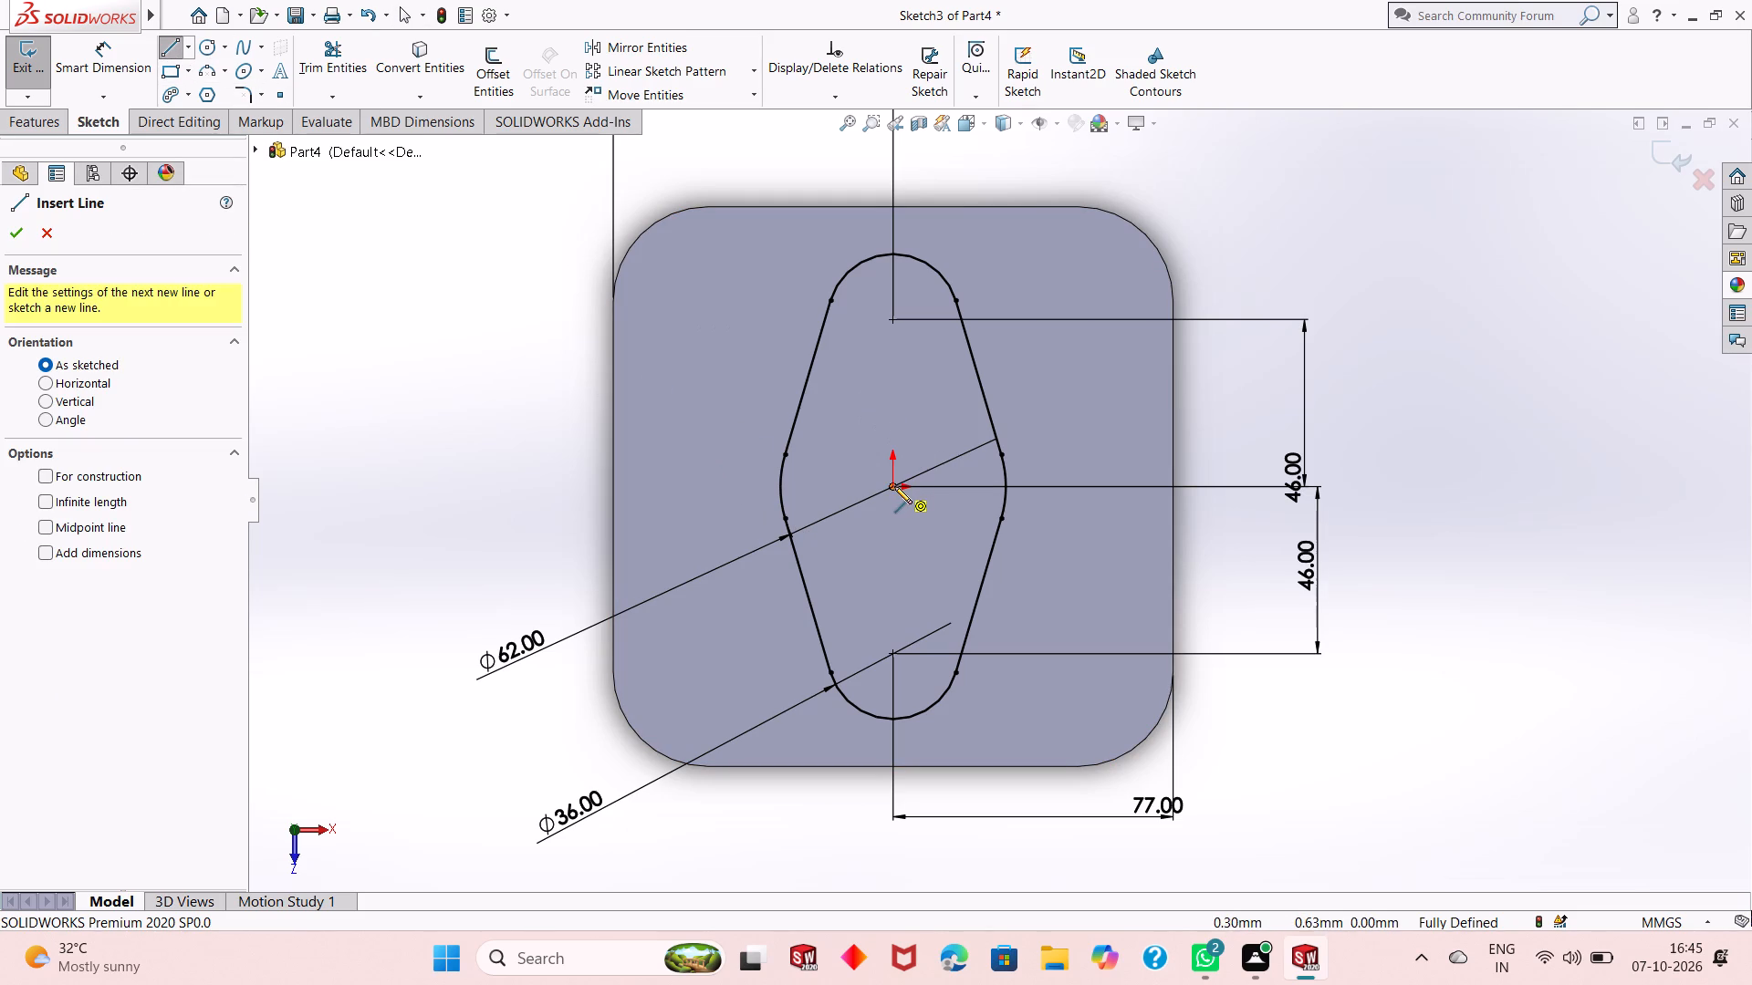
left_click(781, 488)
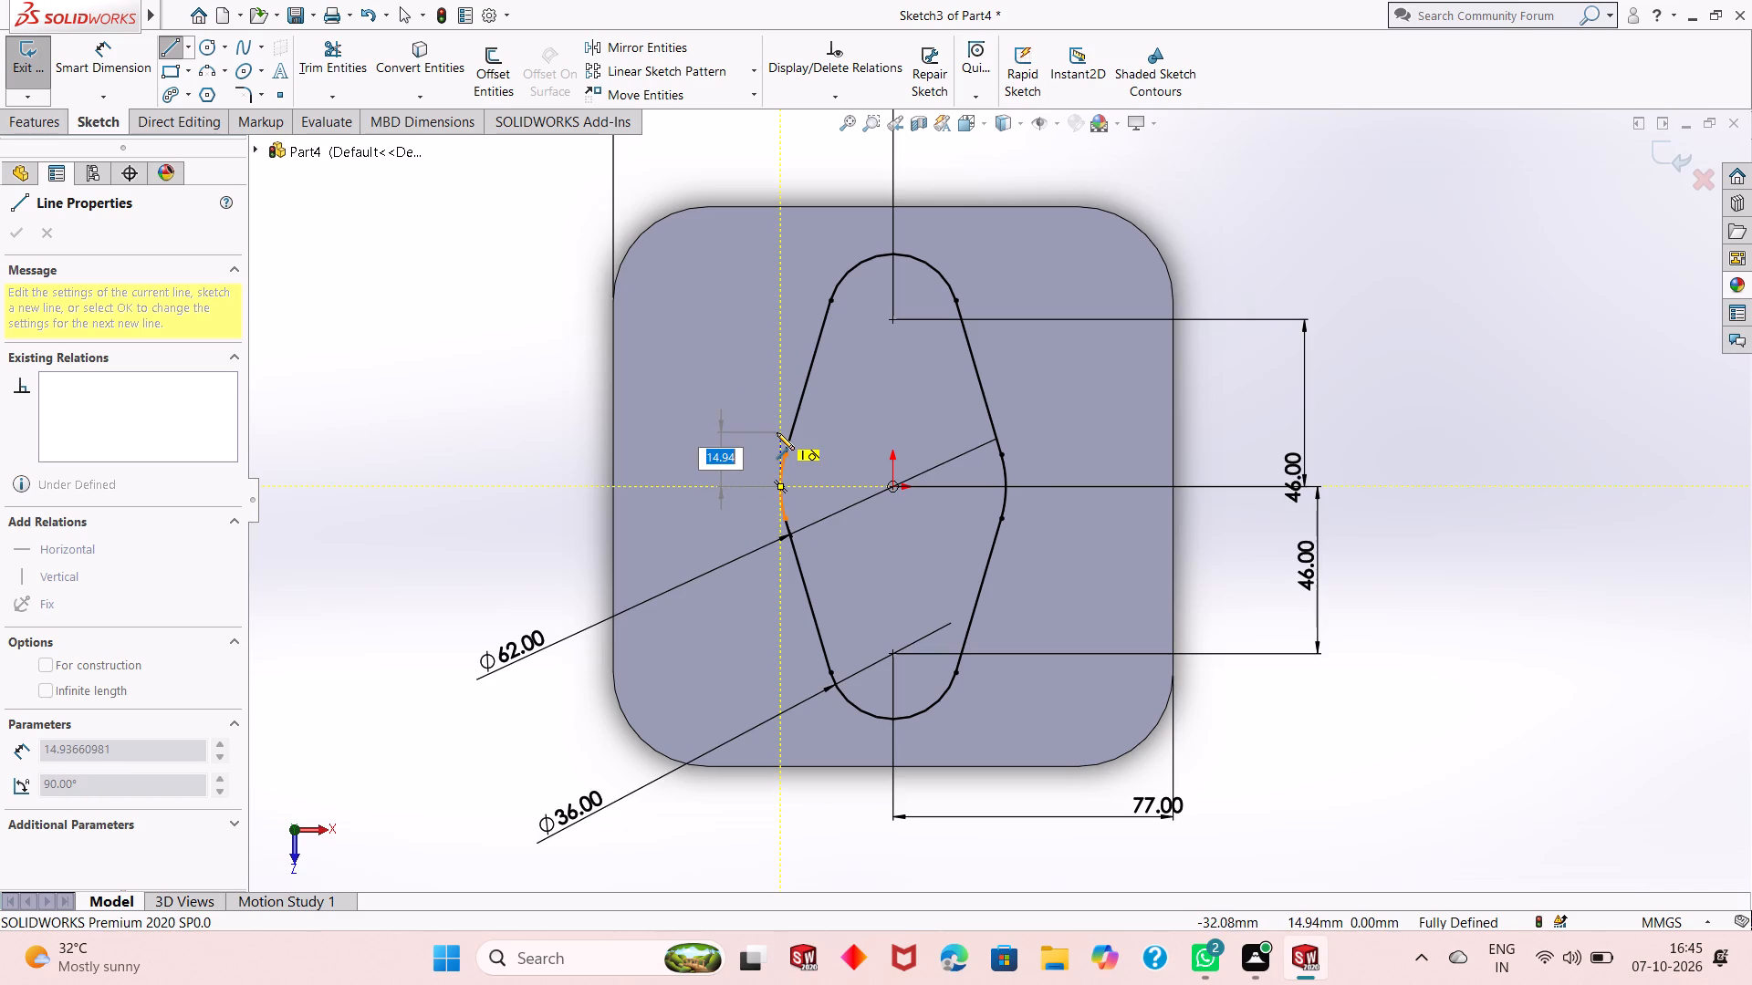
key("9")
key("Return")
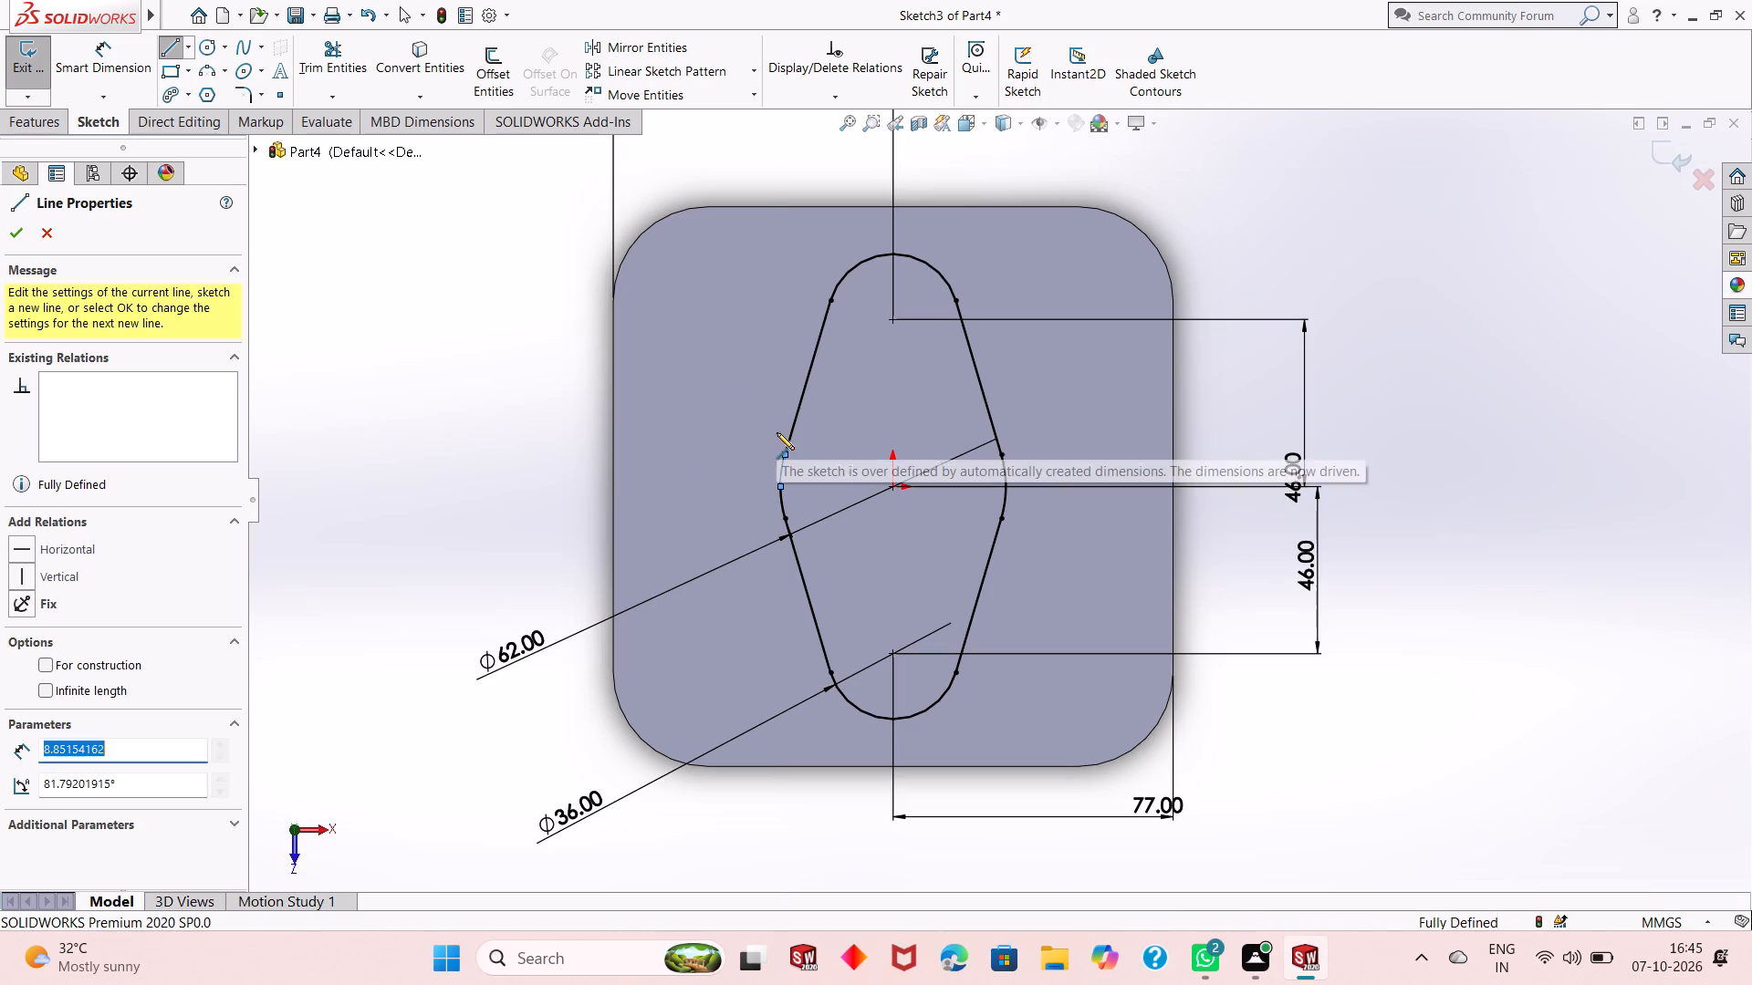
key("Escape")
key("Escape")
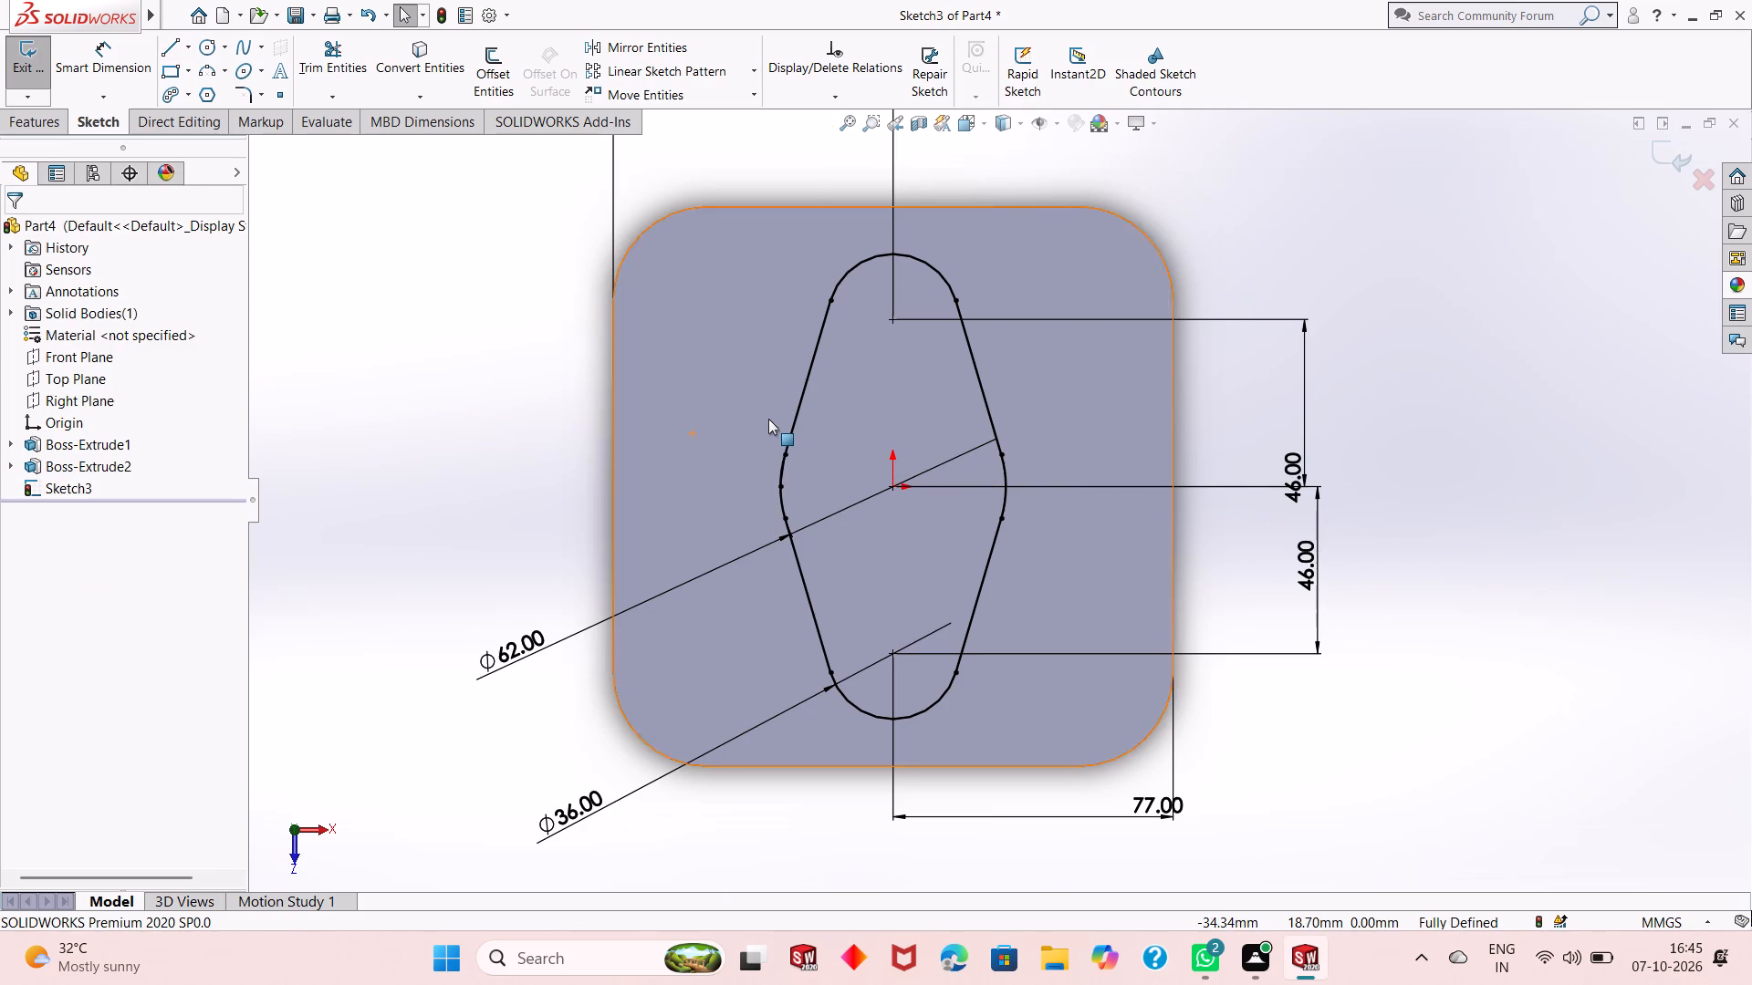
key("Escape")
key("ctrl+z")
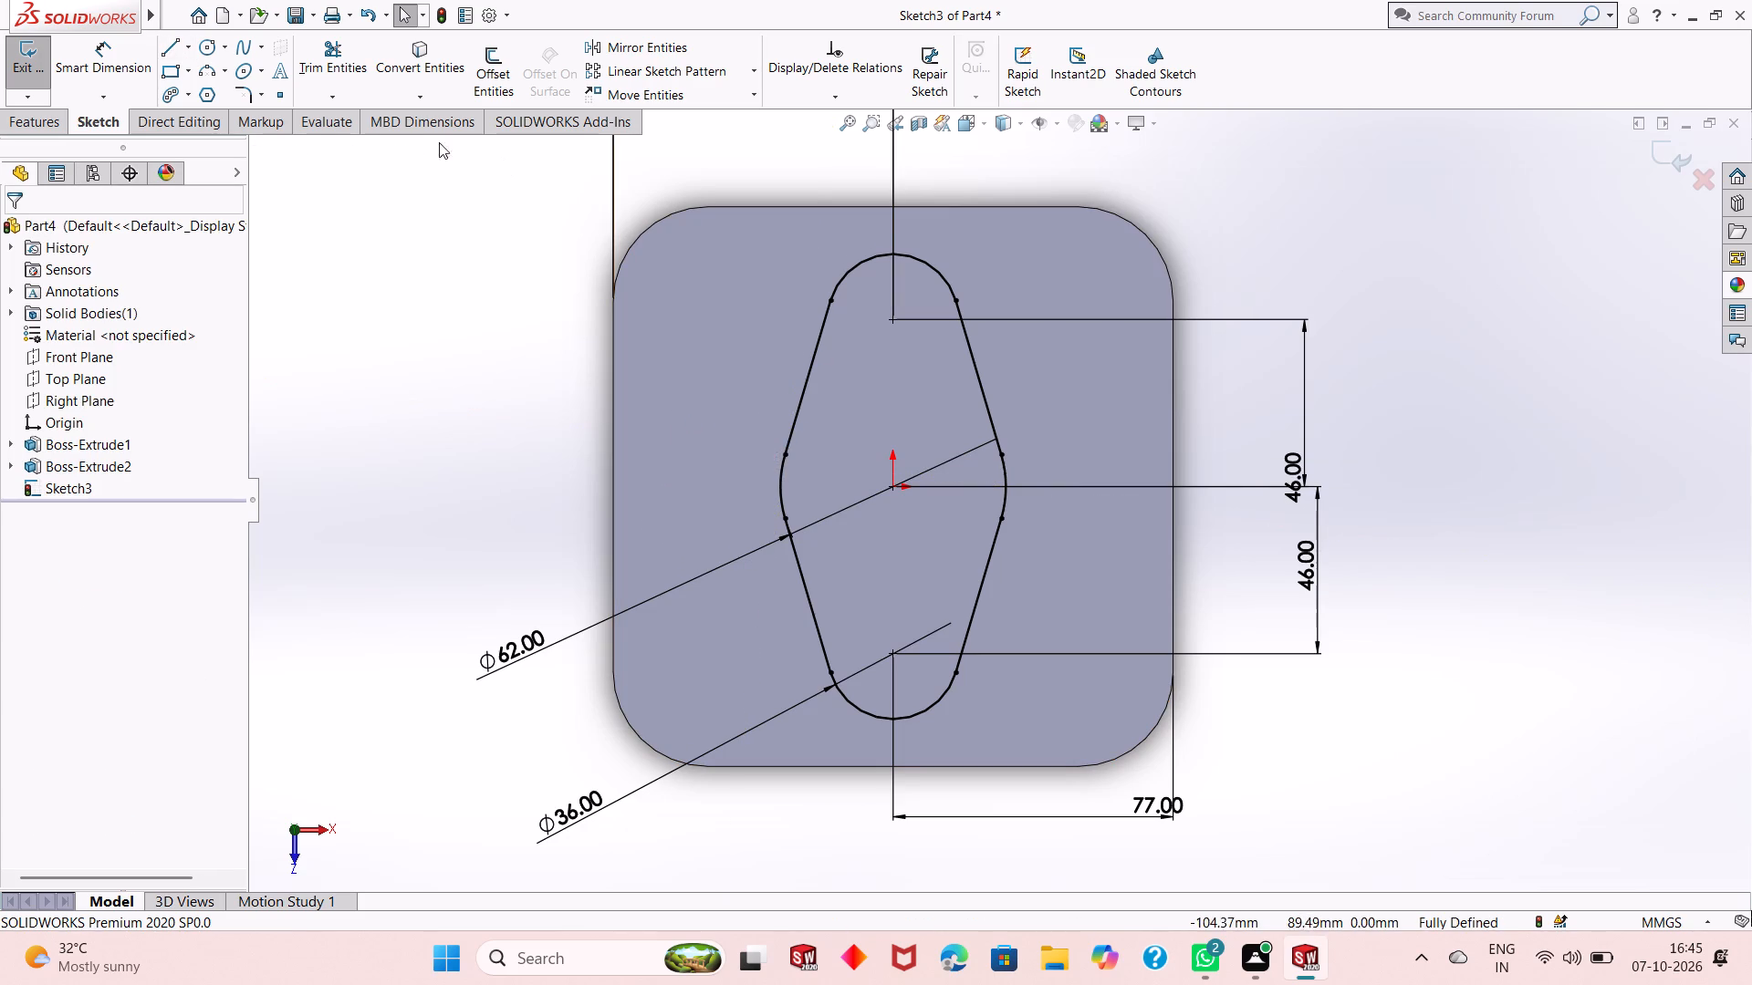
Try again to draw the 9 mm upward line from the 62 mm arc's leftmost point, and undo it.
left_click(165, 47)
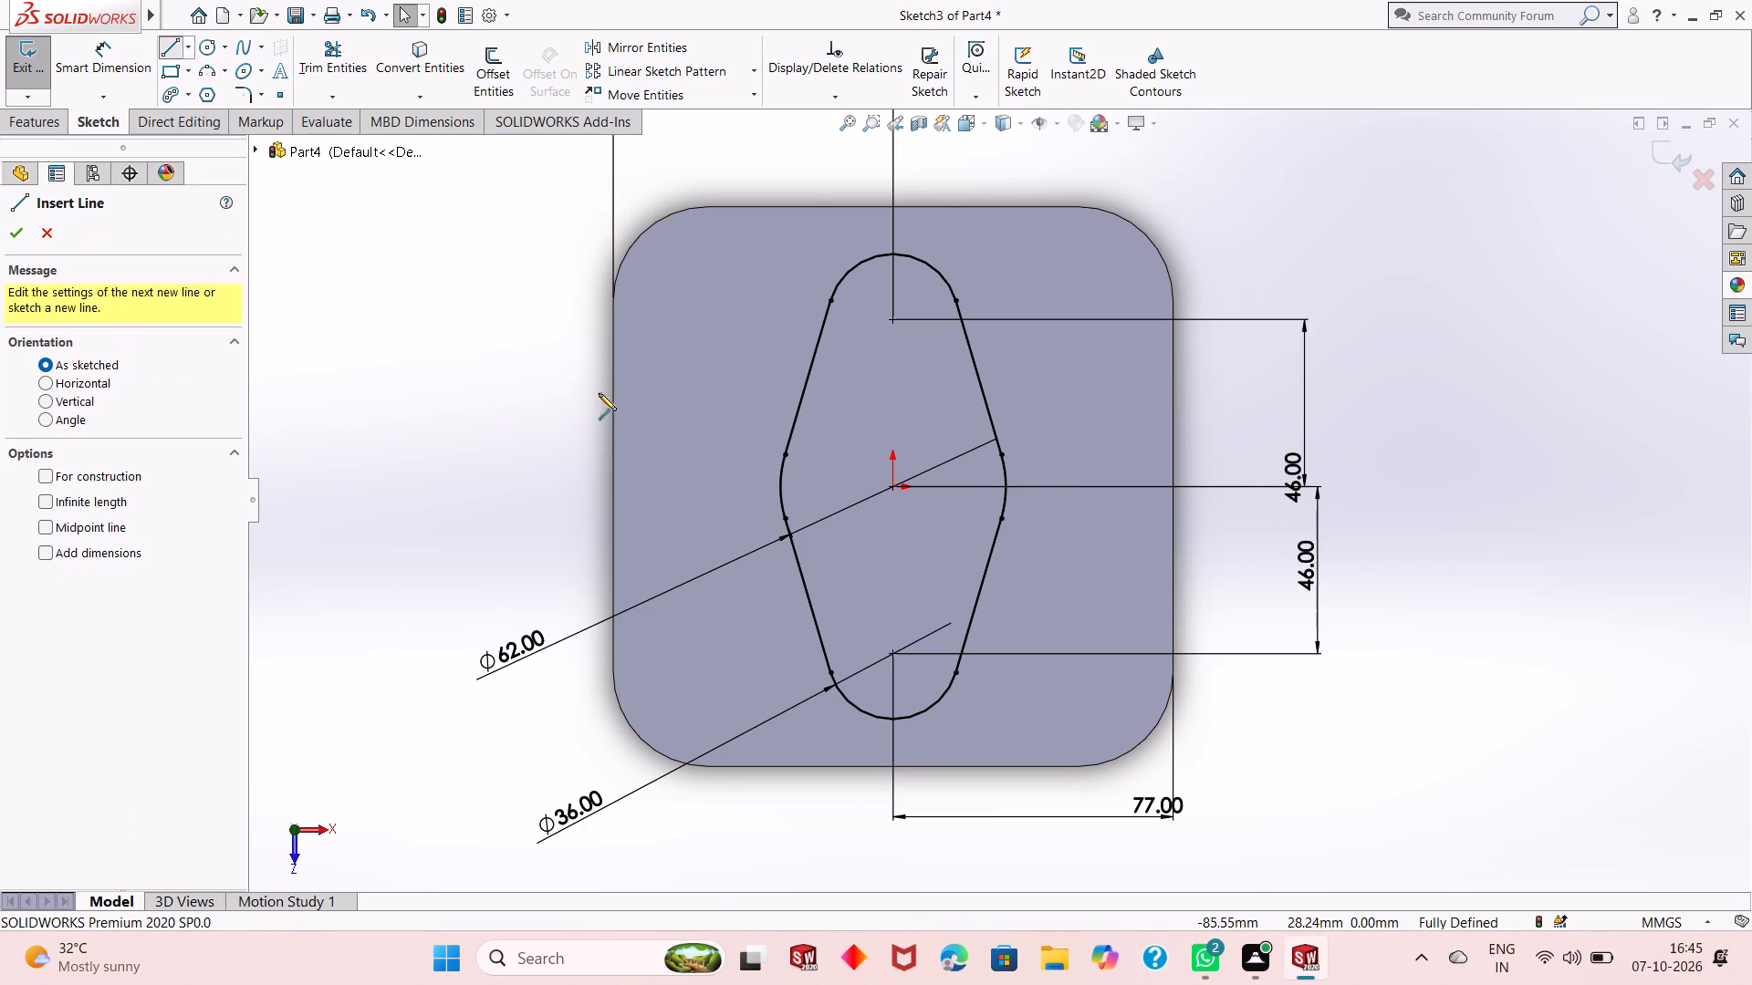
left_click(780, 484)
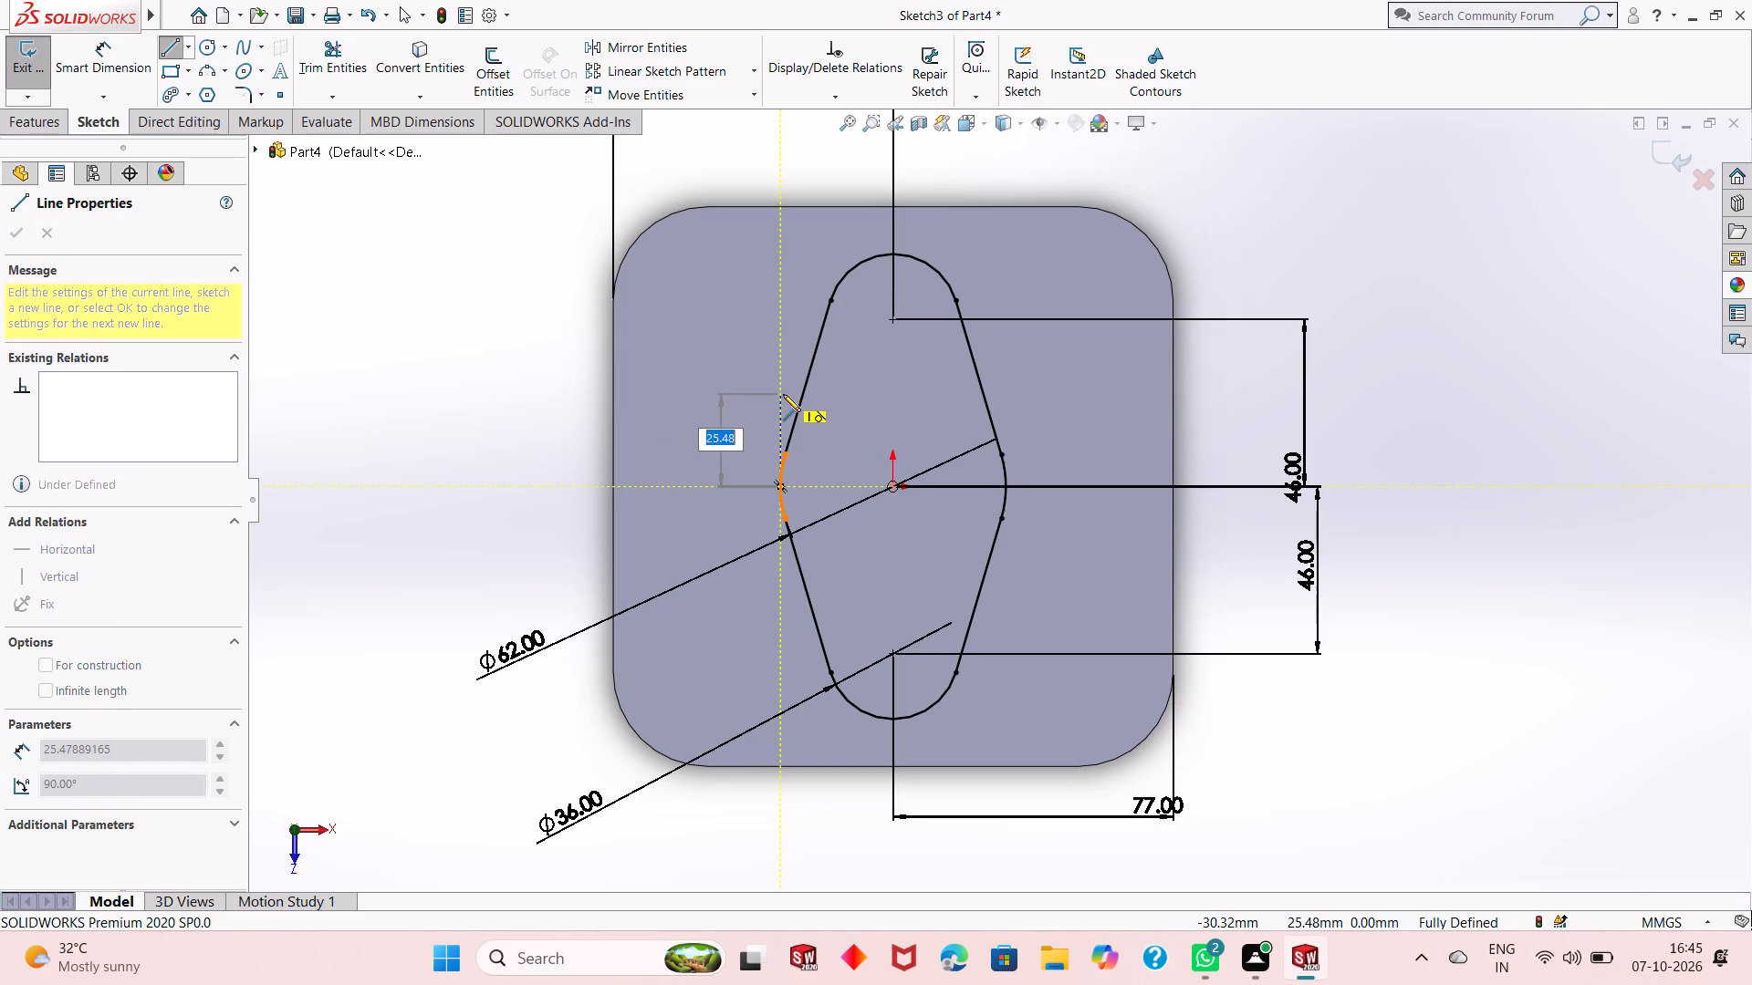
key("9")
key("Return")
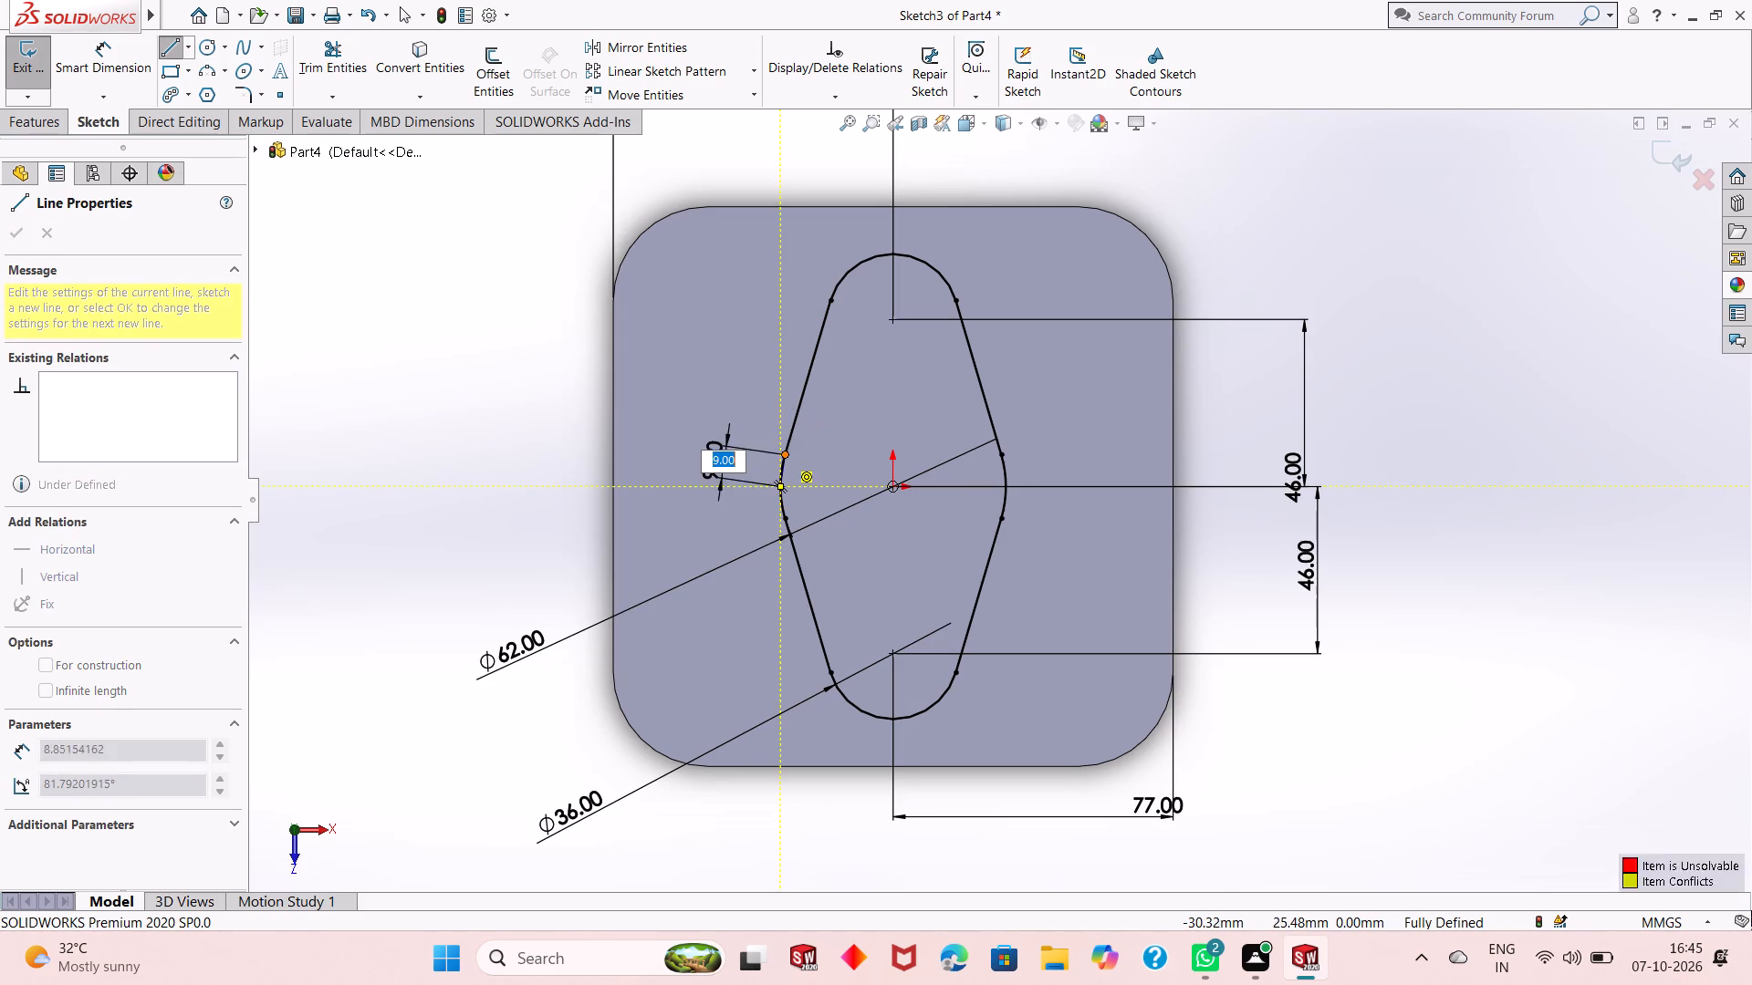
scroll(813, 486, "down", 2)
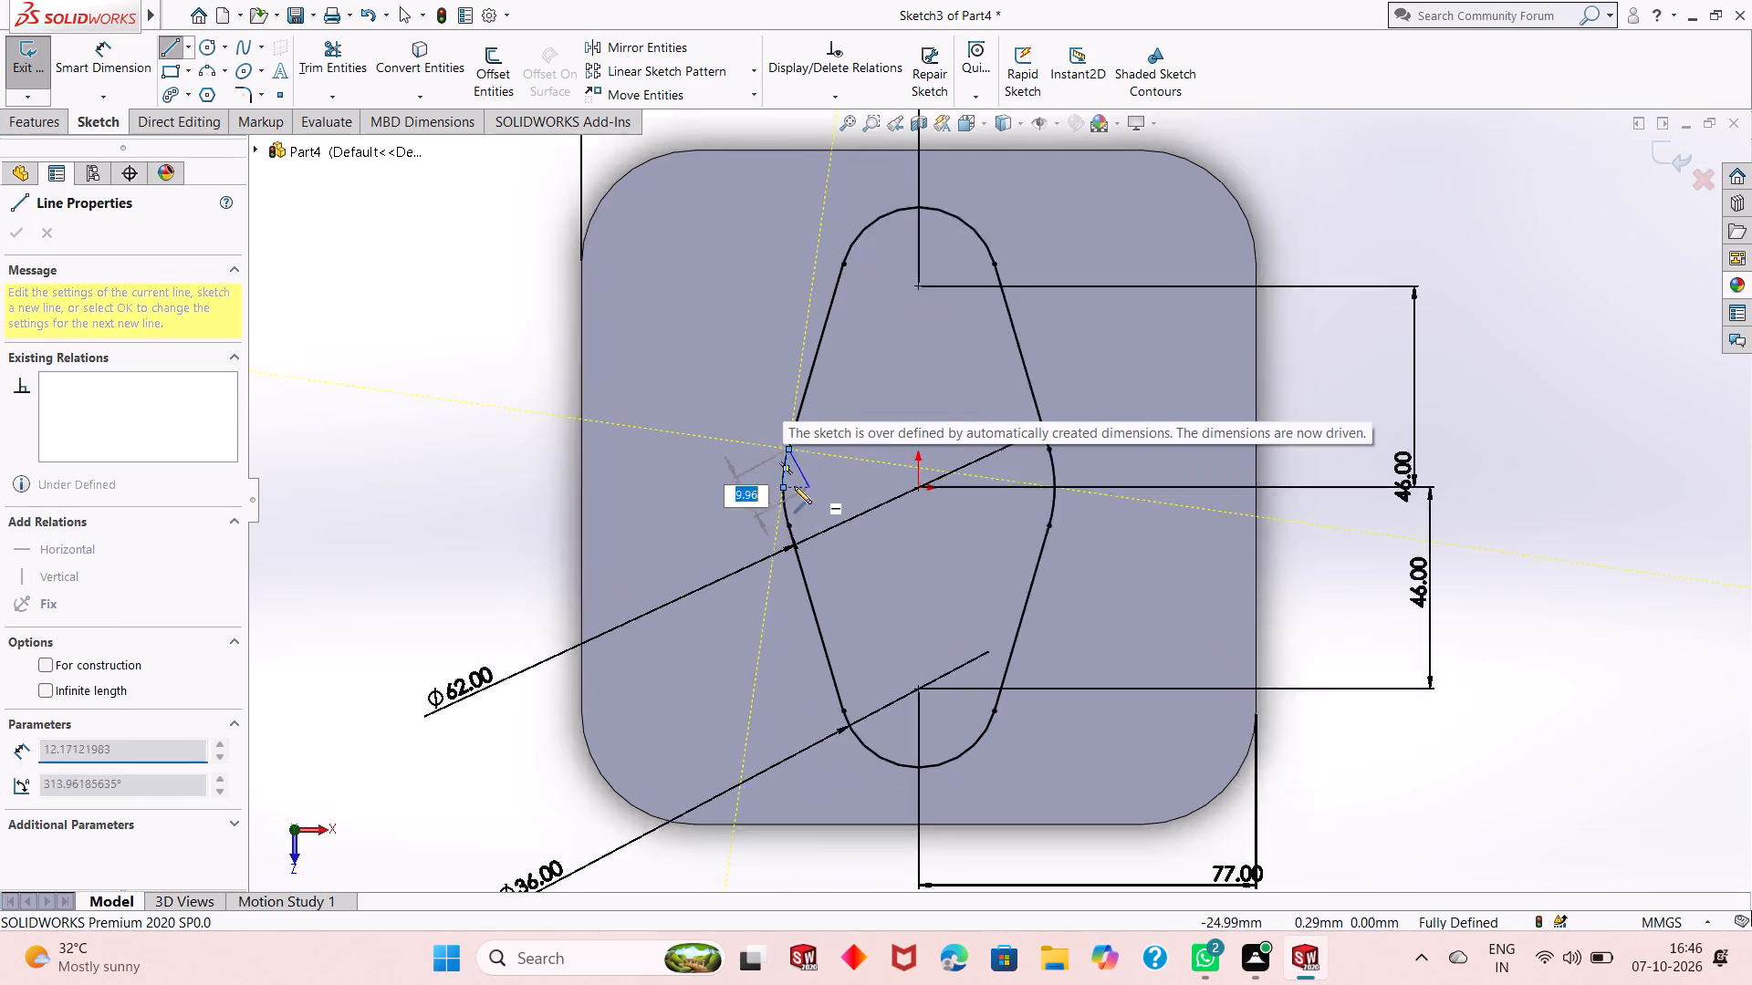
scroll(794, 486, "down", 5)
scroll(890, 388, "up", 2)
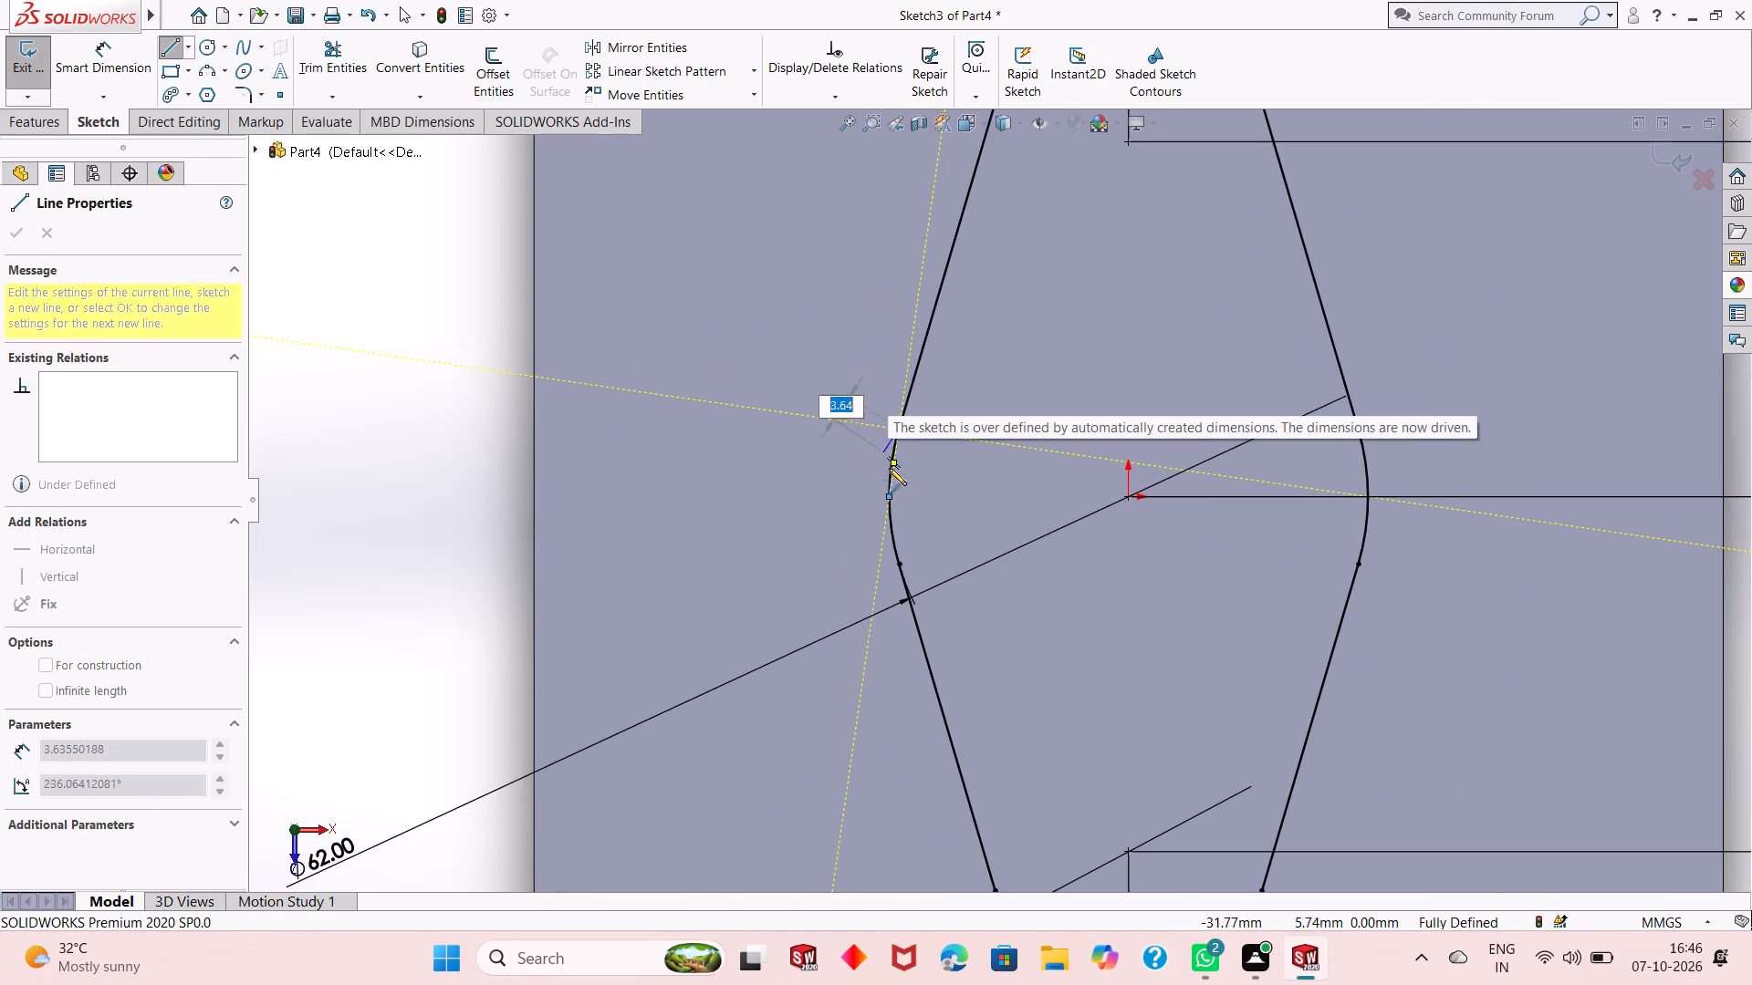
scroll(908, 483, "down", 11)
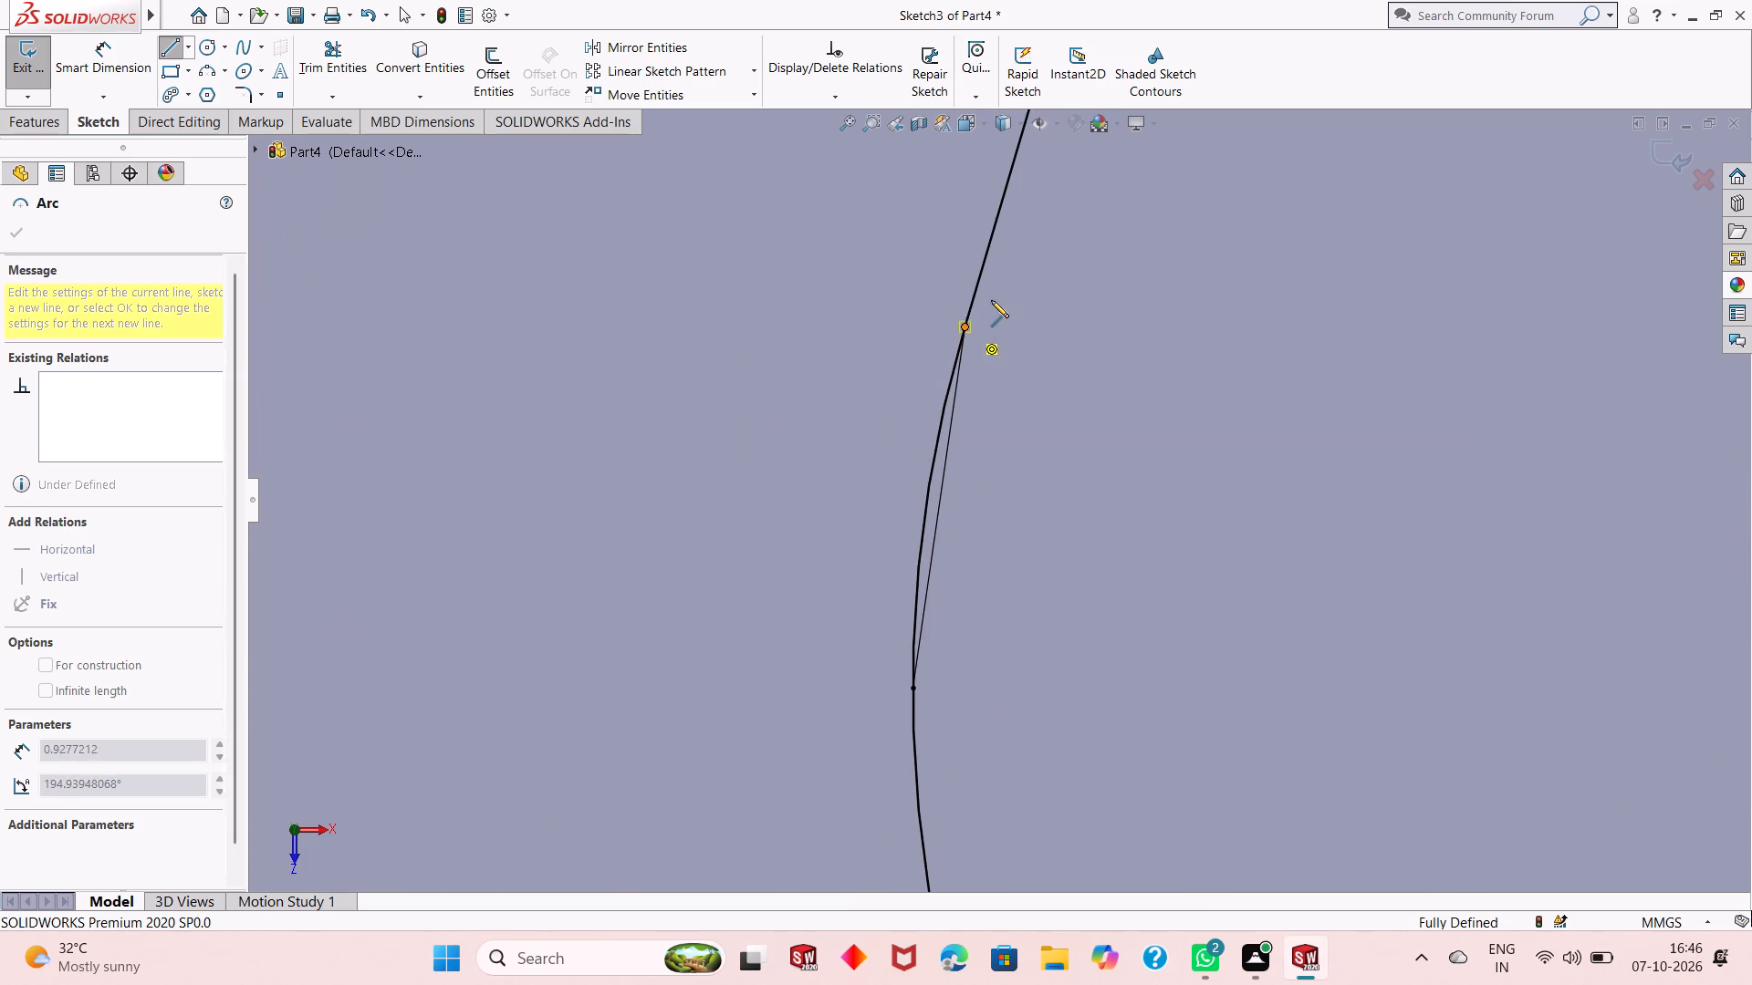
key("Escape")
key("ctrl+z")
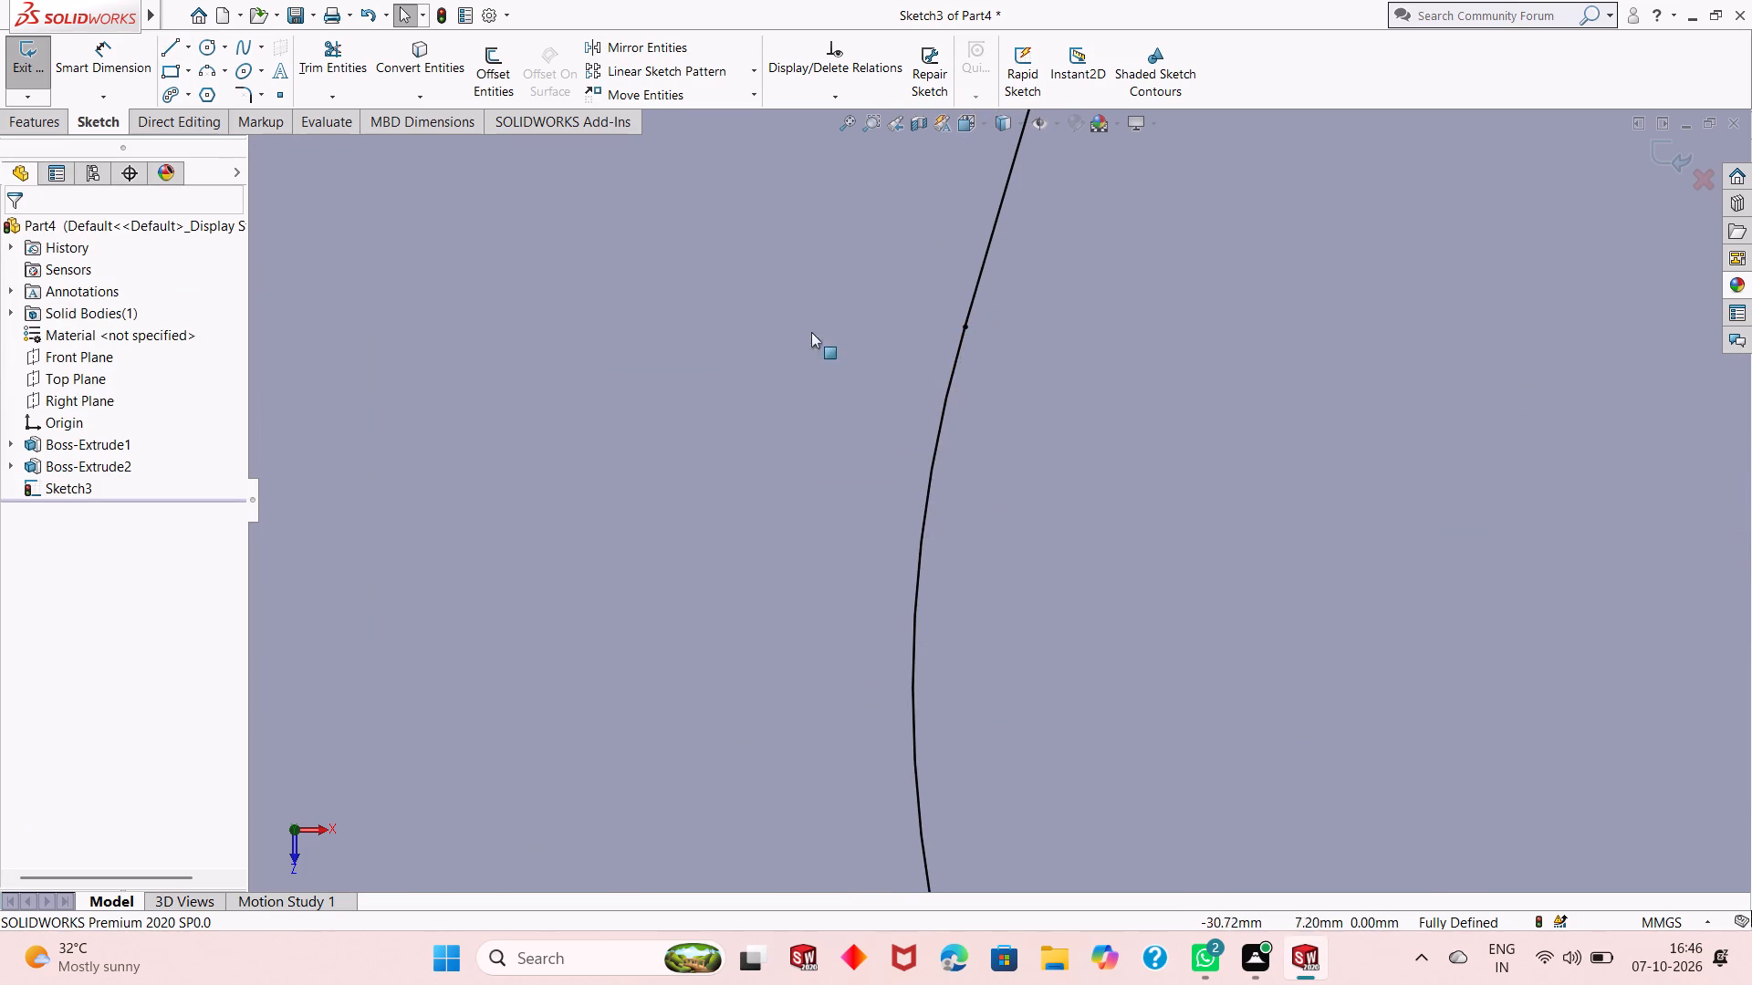
Draw a 9 mm vertical line upward from the leftmost point of the 62 mm arc.
left_click(168, 49)
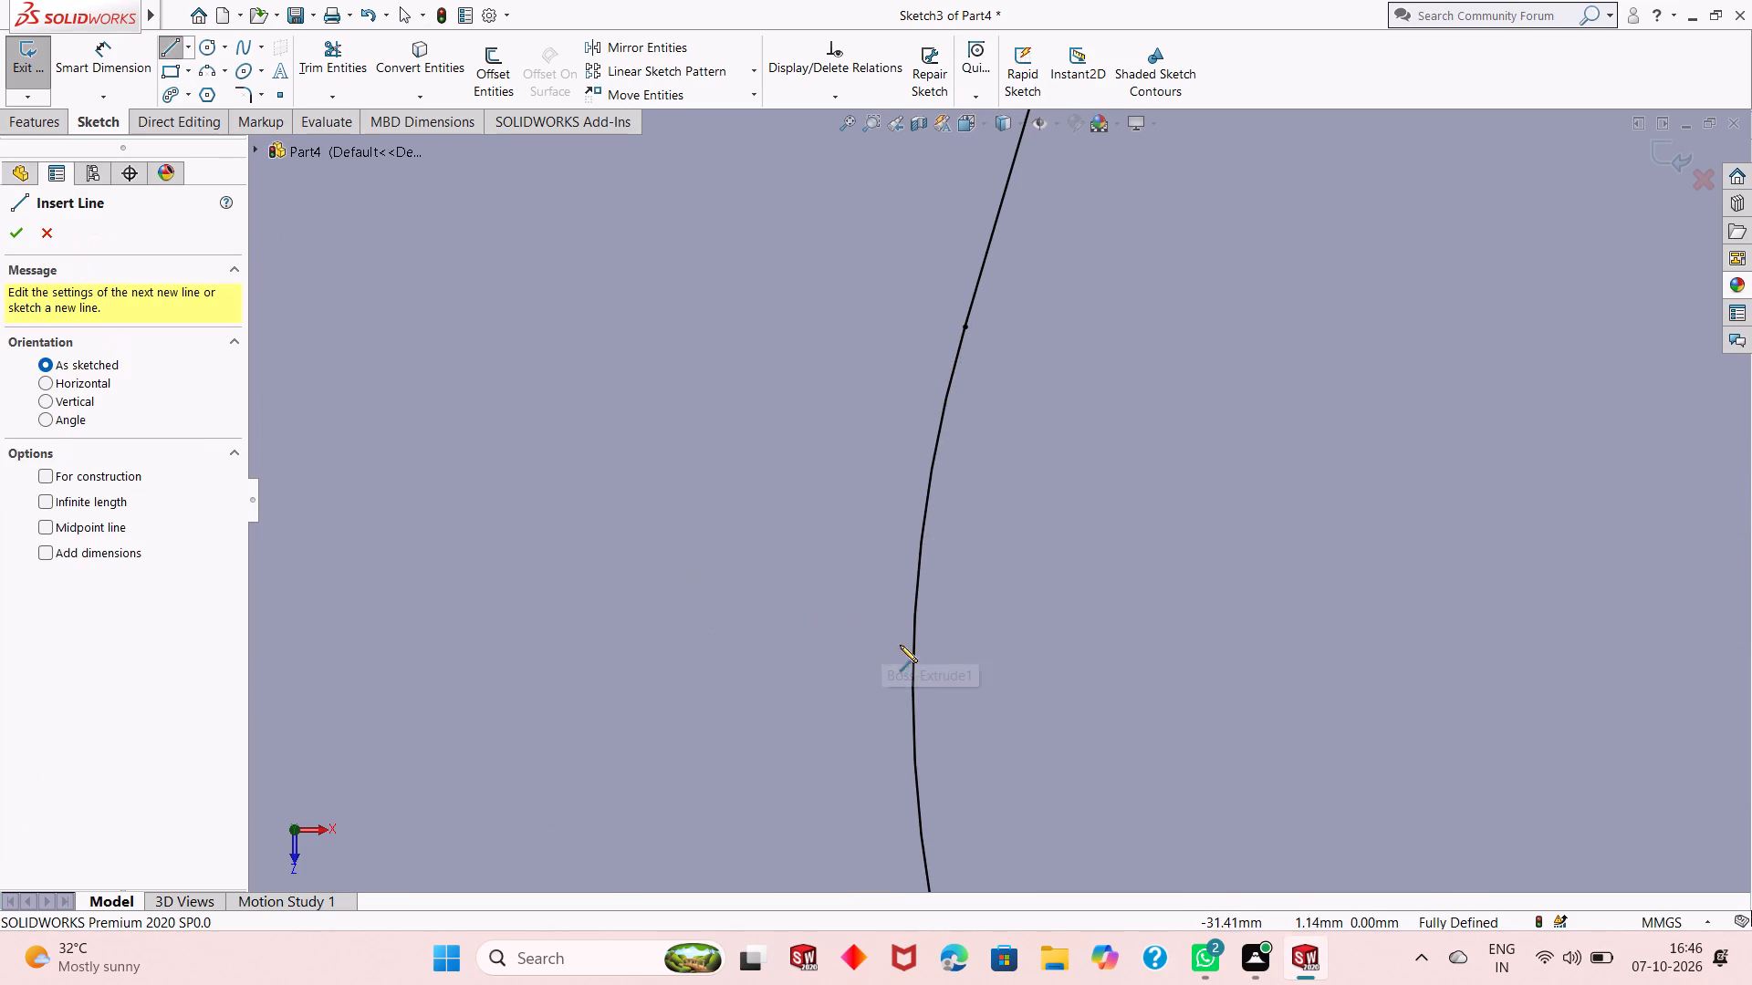
left_click(911, 689)
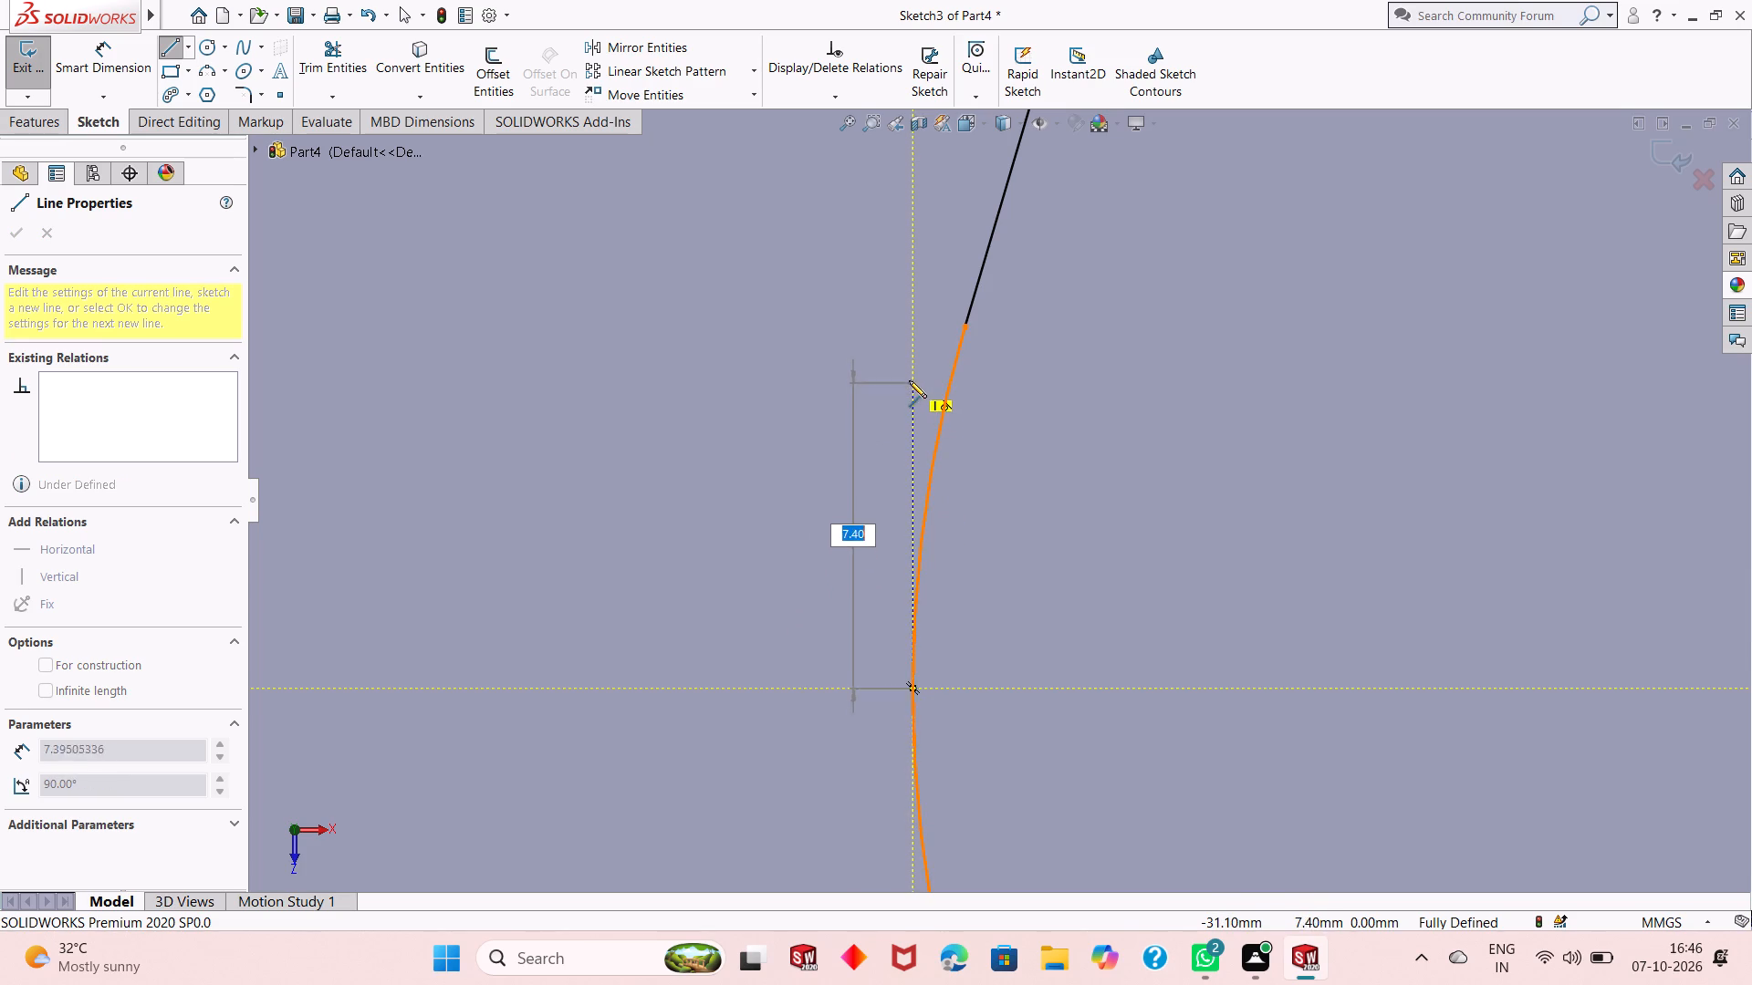
key("9")
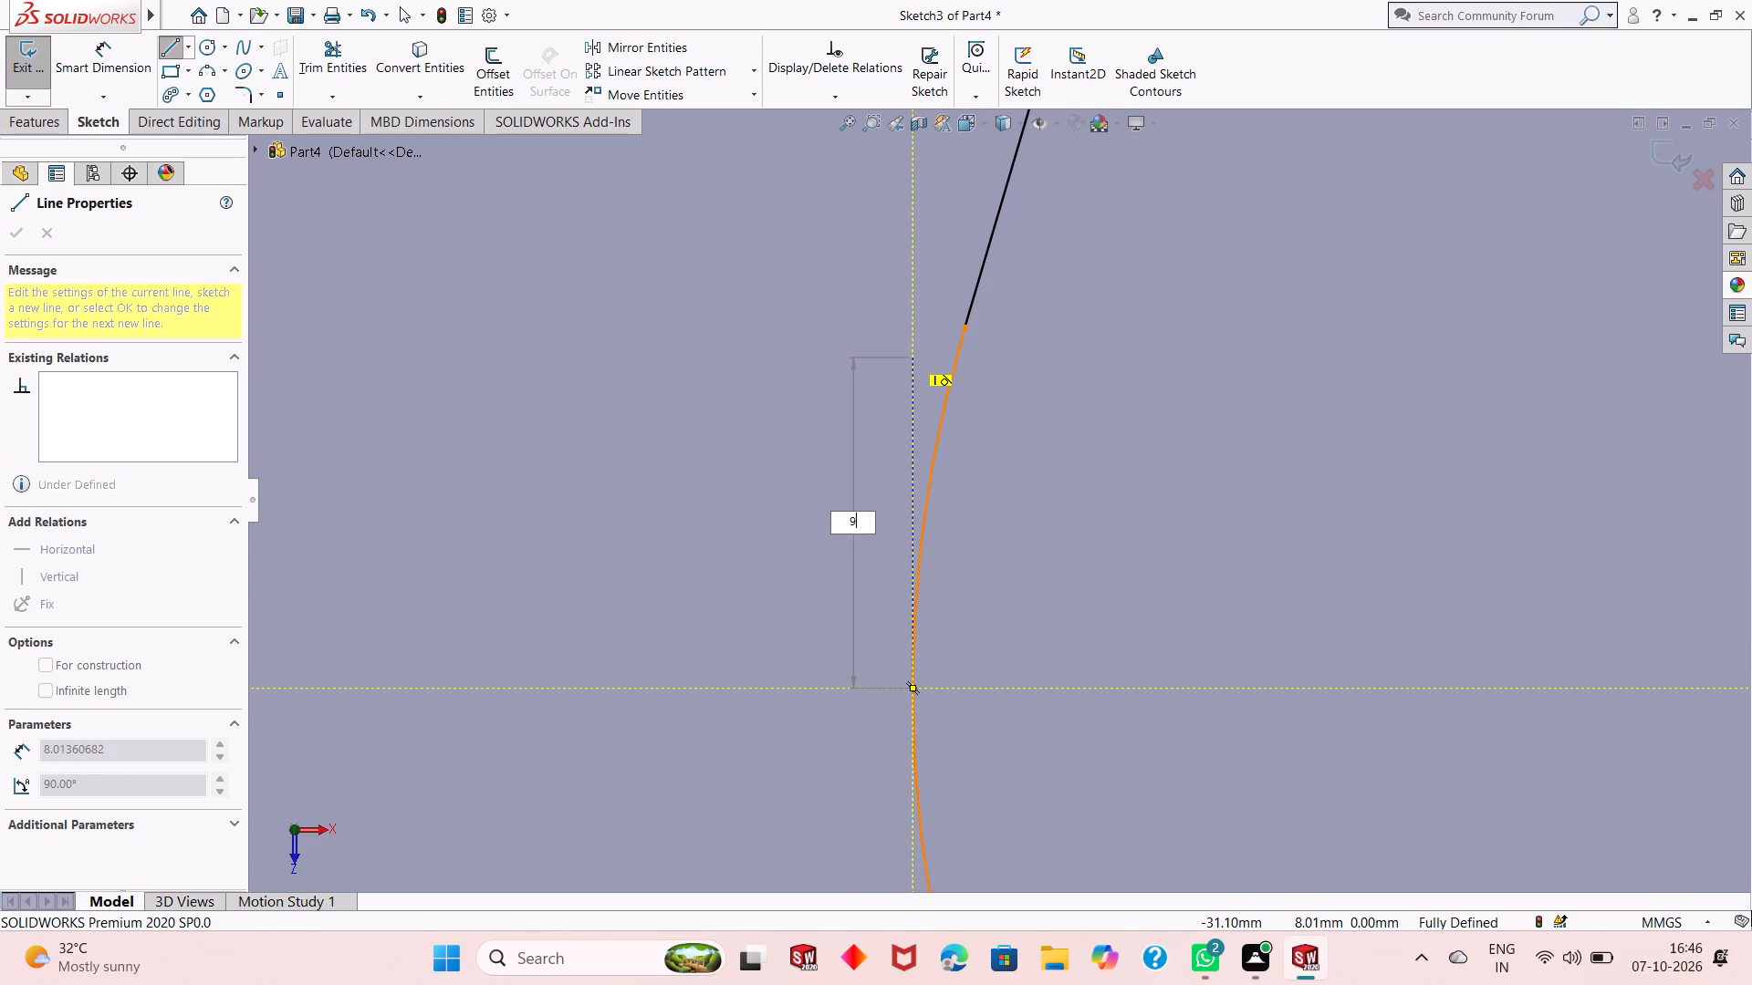
key("Return")
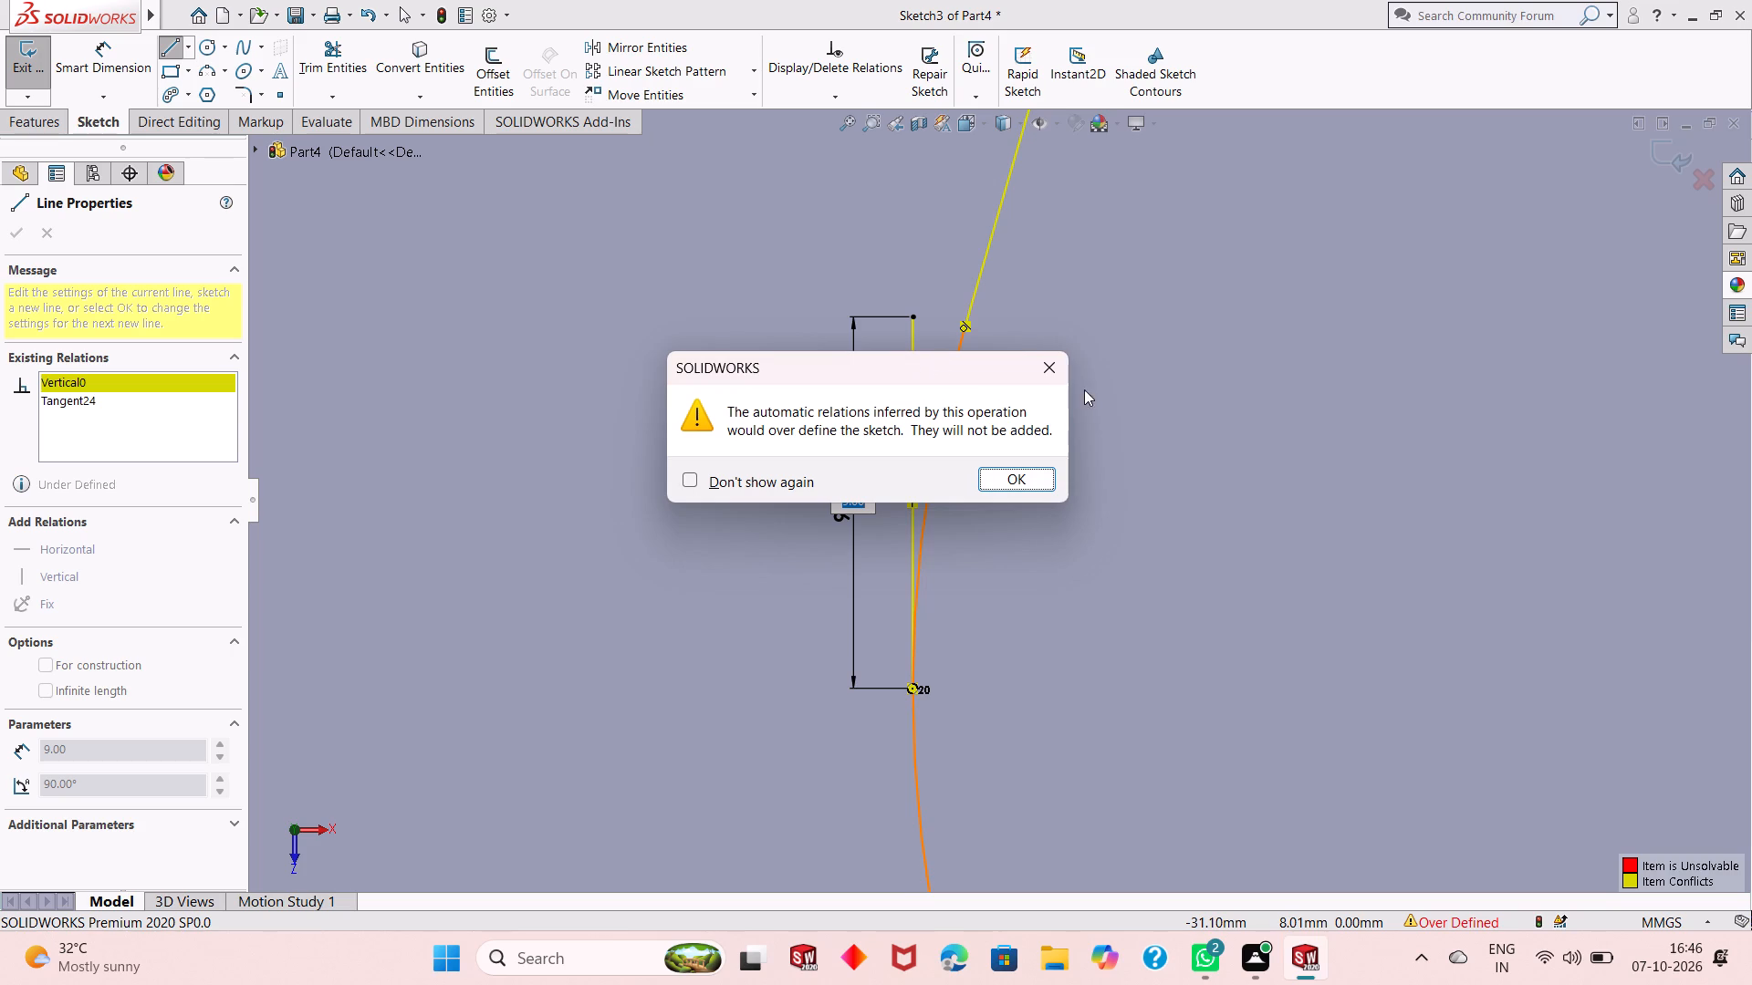
left_click(1051, 377)
Continue the line chain 46-14 mm to the left, 10 mm up, and about 39 mm right across the slanted outline.
scroll(942, 466, "up", 6)
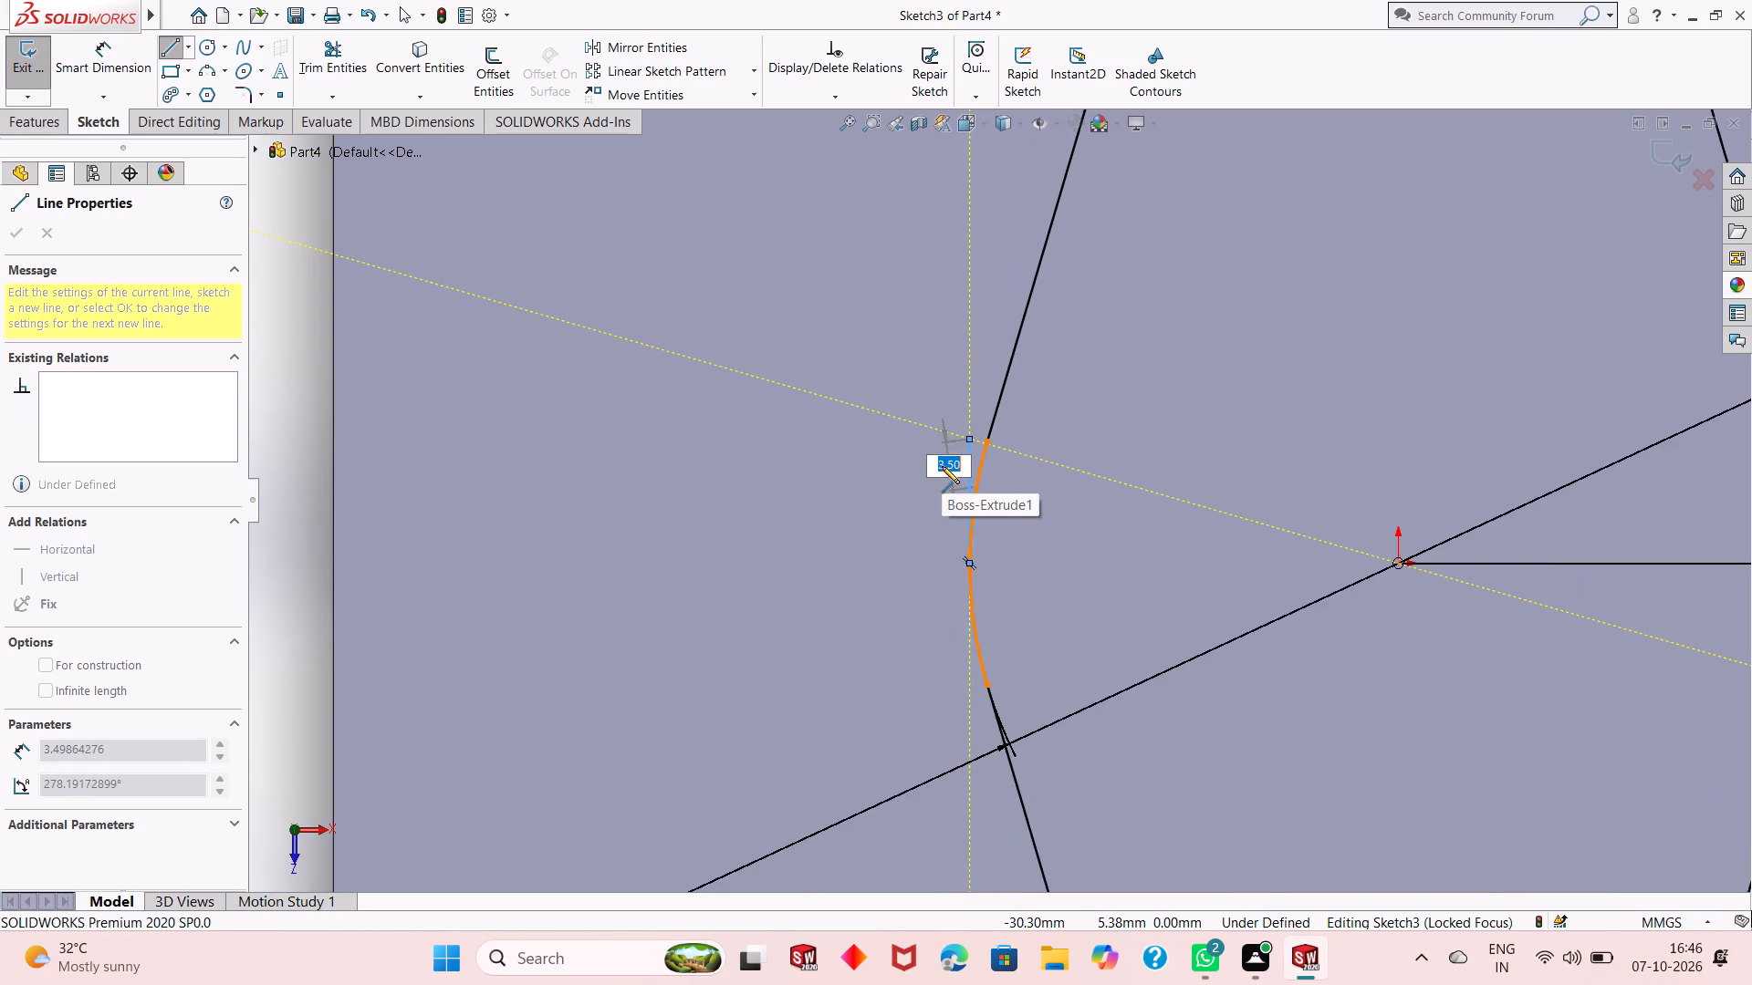
scroll(942, 466, "up", 4)
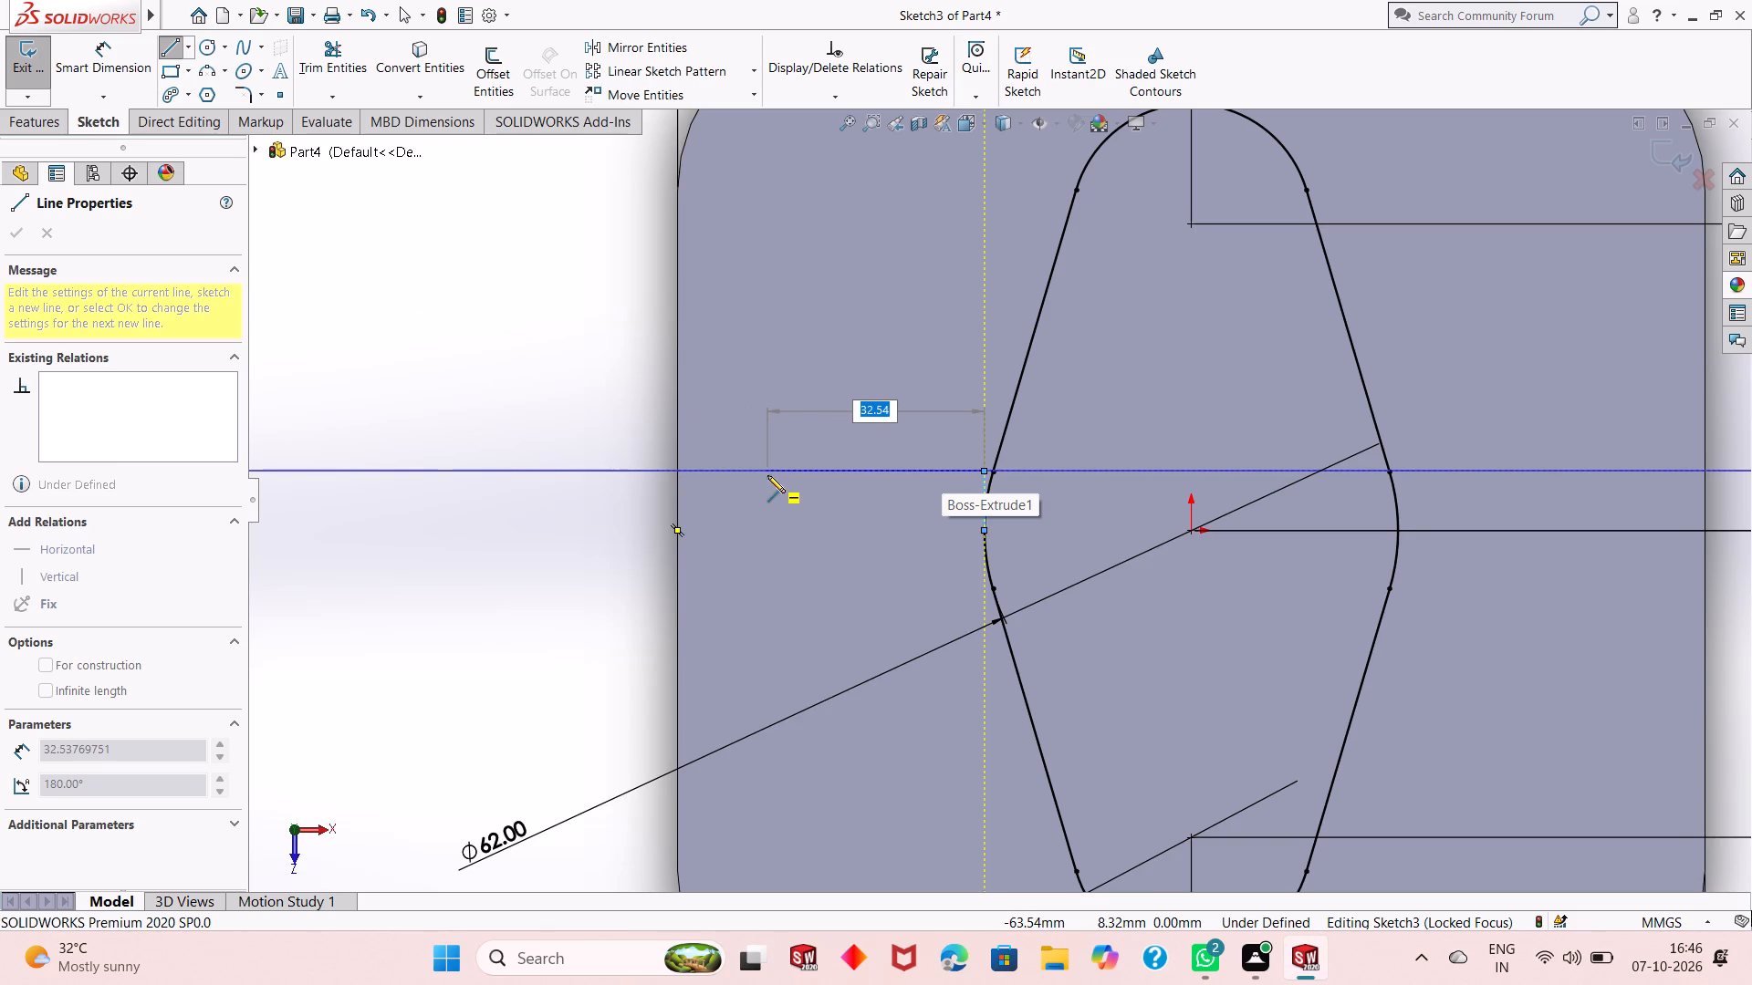
type("46")
type("-14")
key("Return")
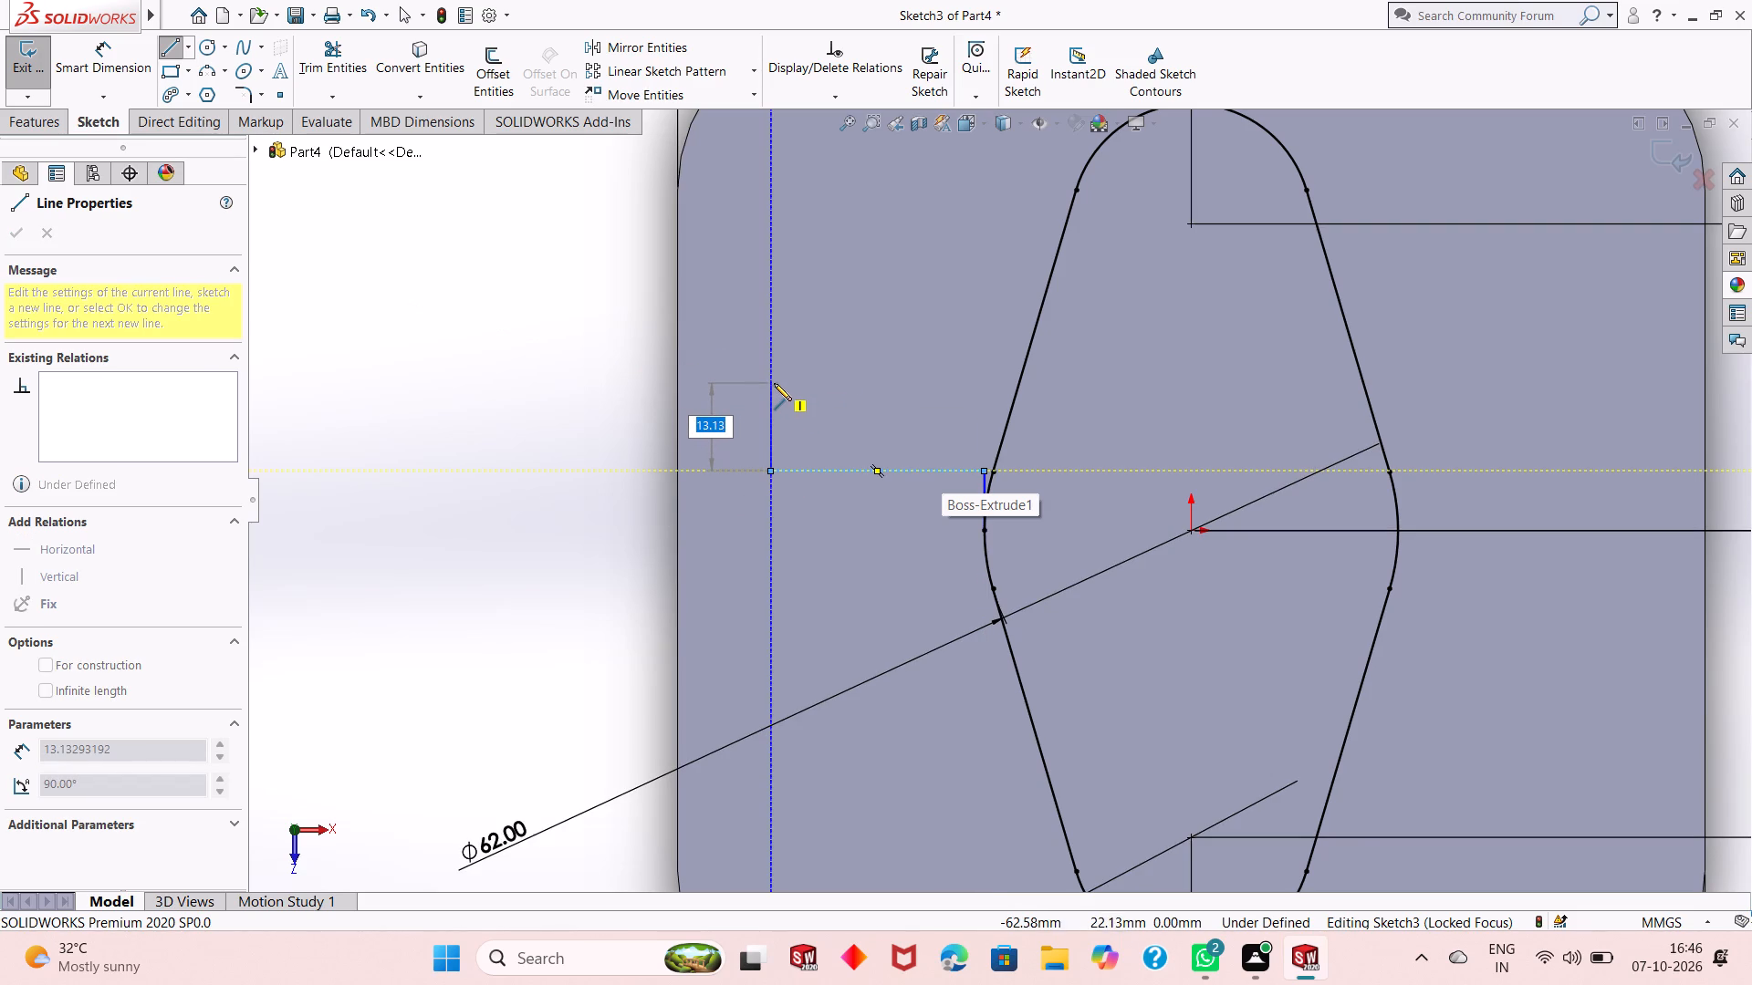
type("10")
key("Return")
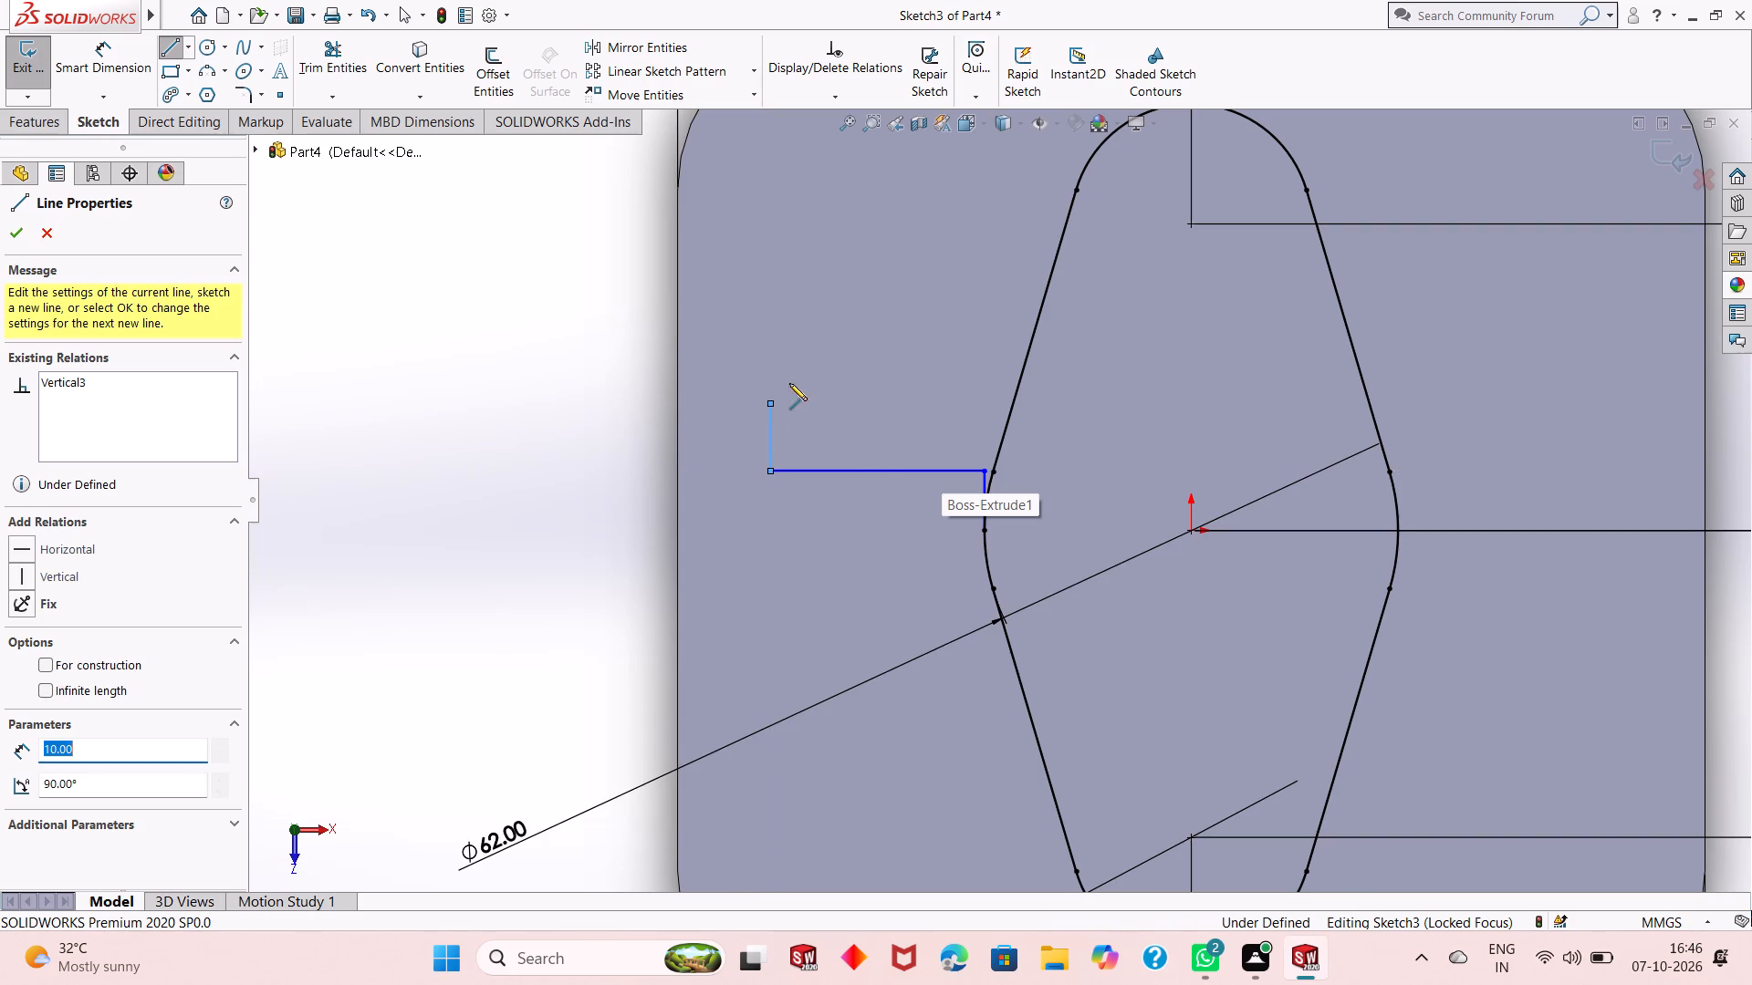
left_click(1030, 405)
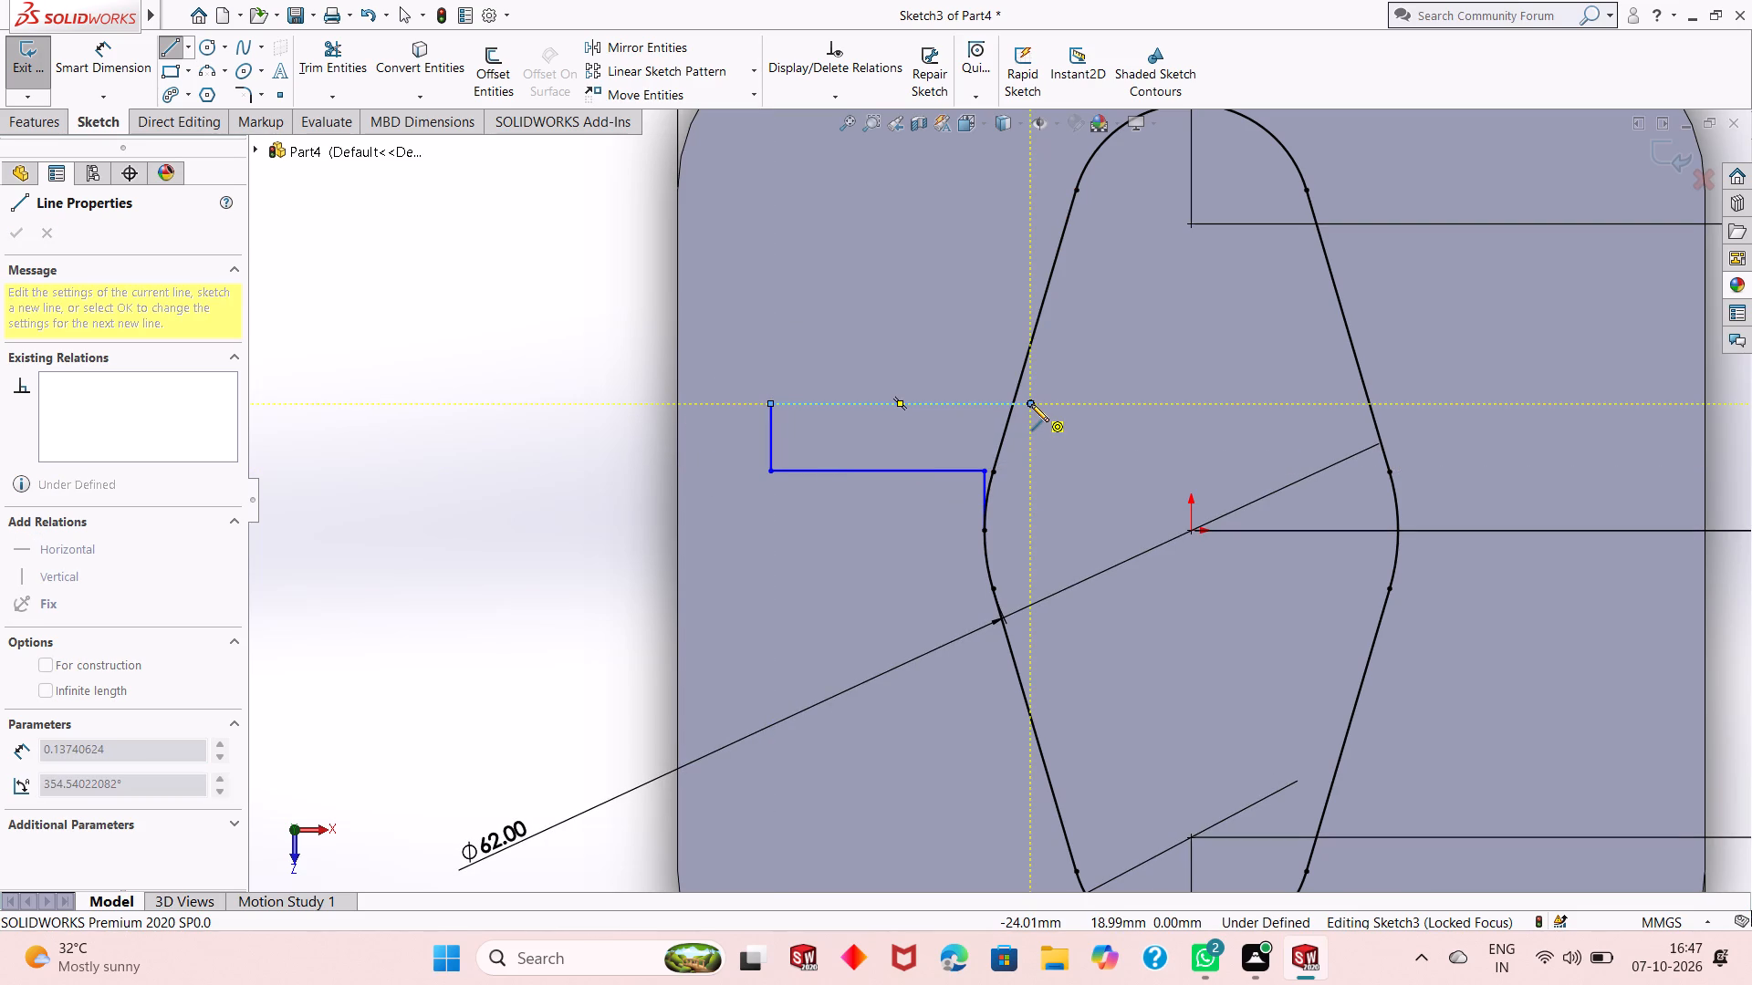
right_click(1031, 404)
left_click(1045, 420)
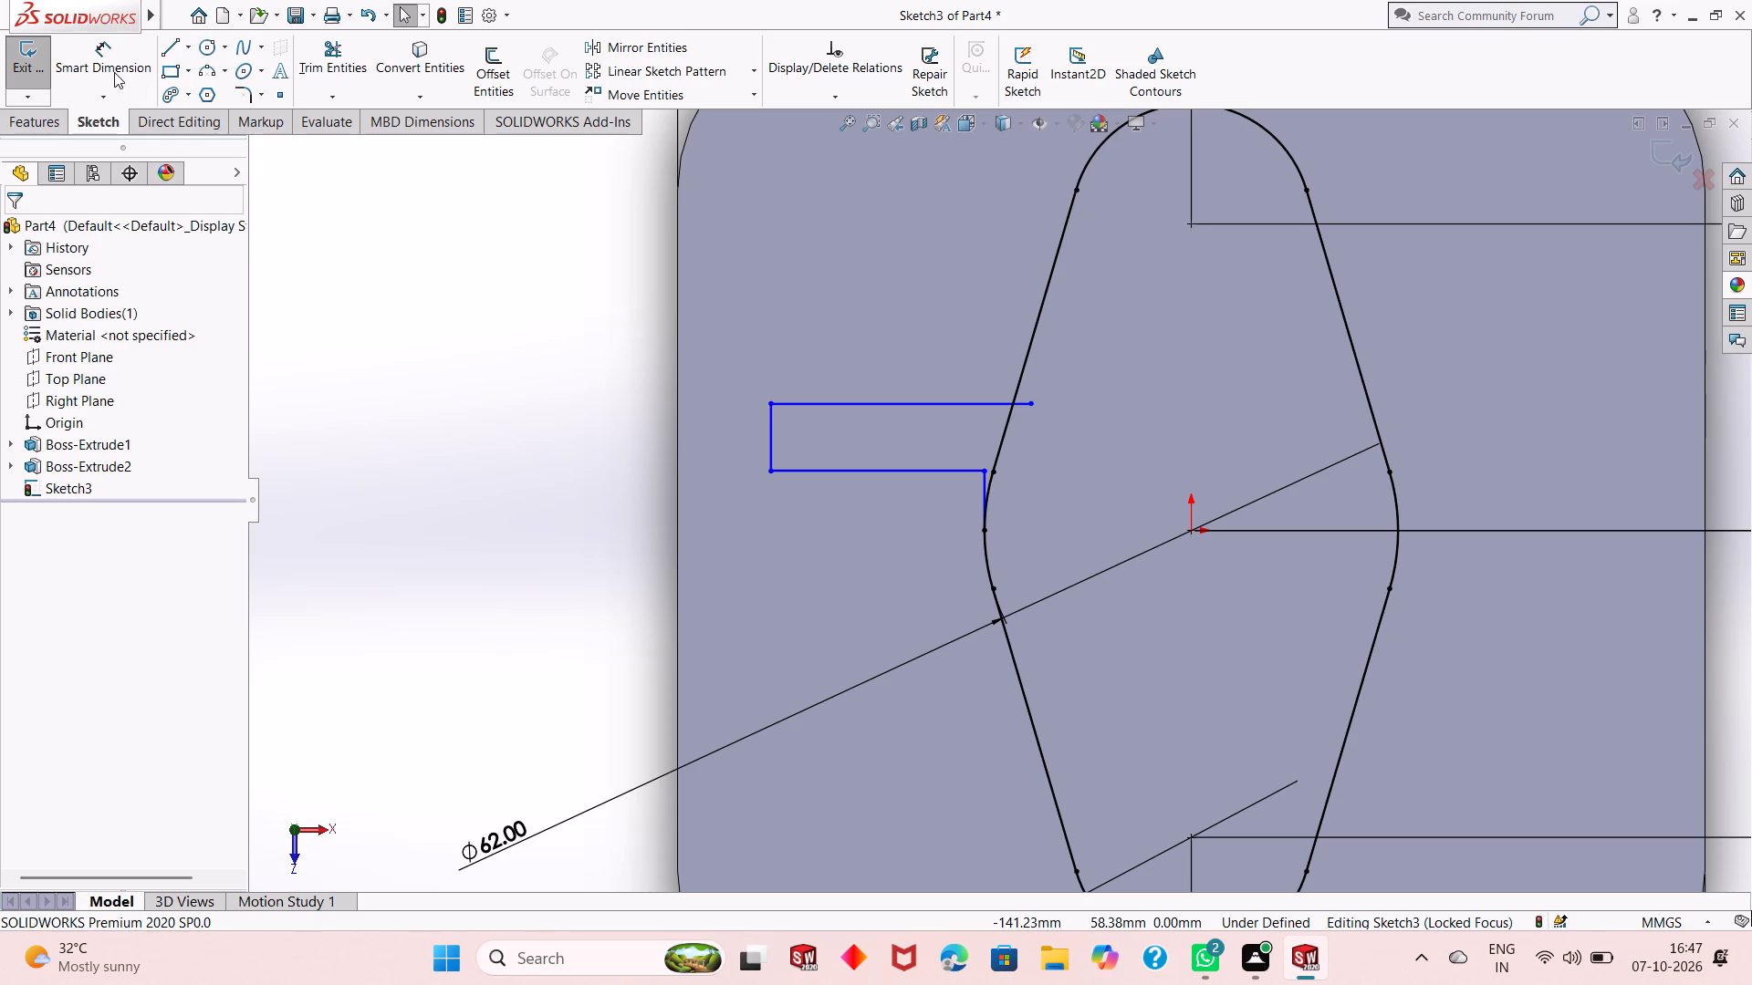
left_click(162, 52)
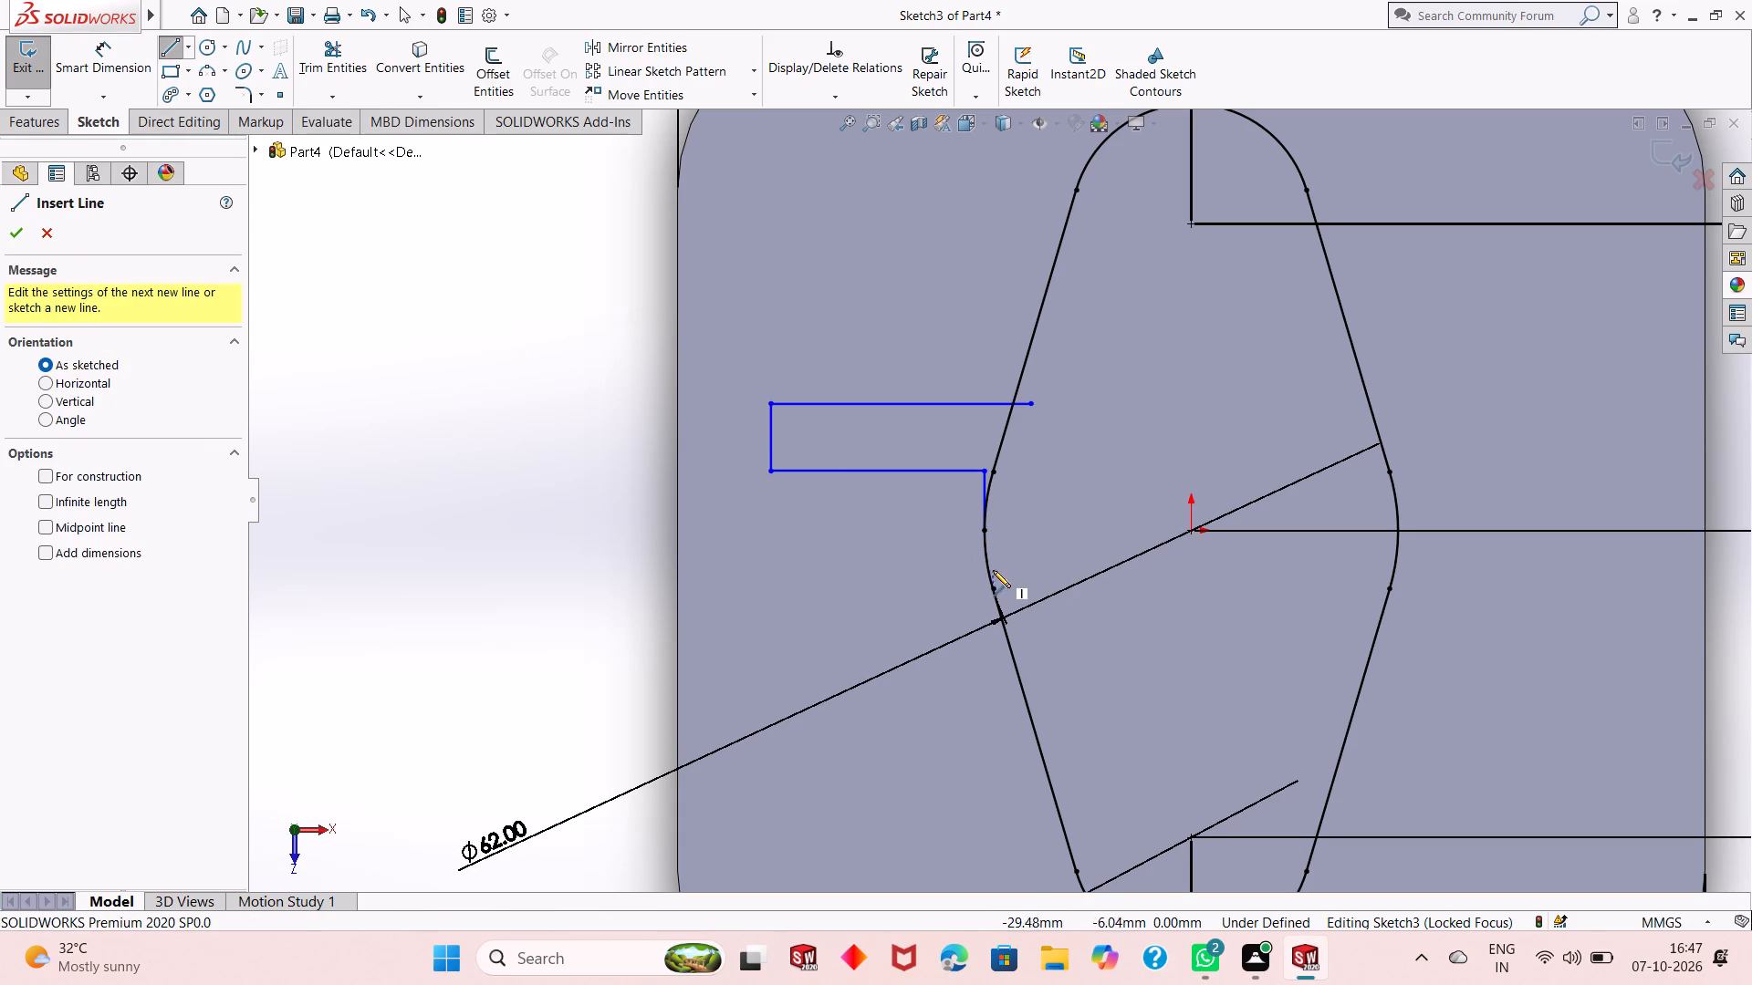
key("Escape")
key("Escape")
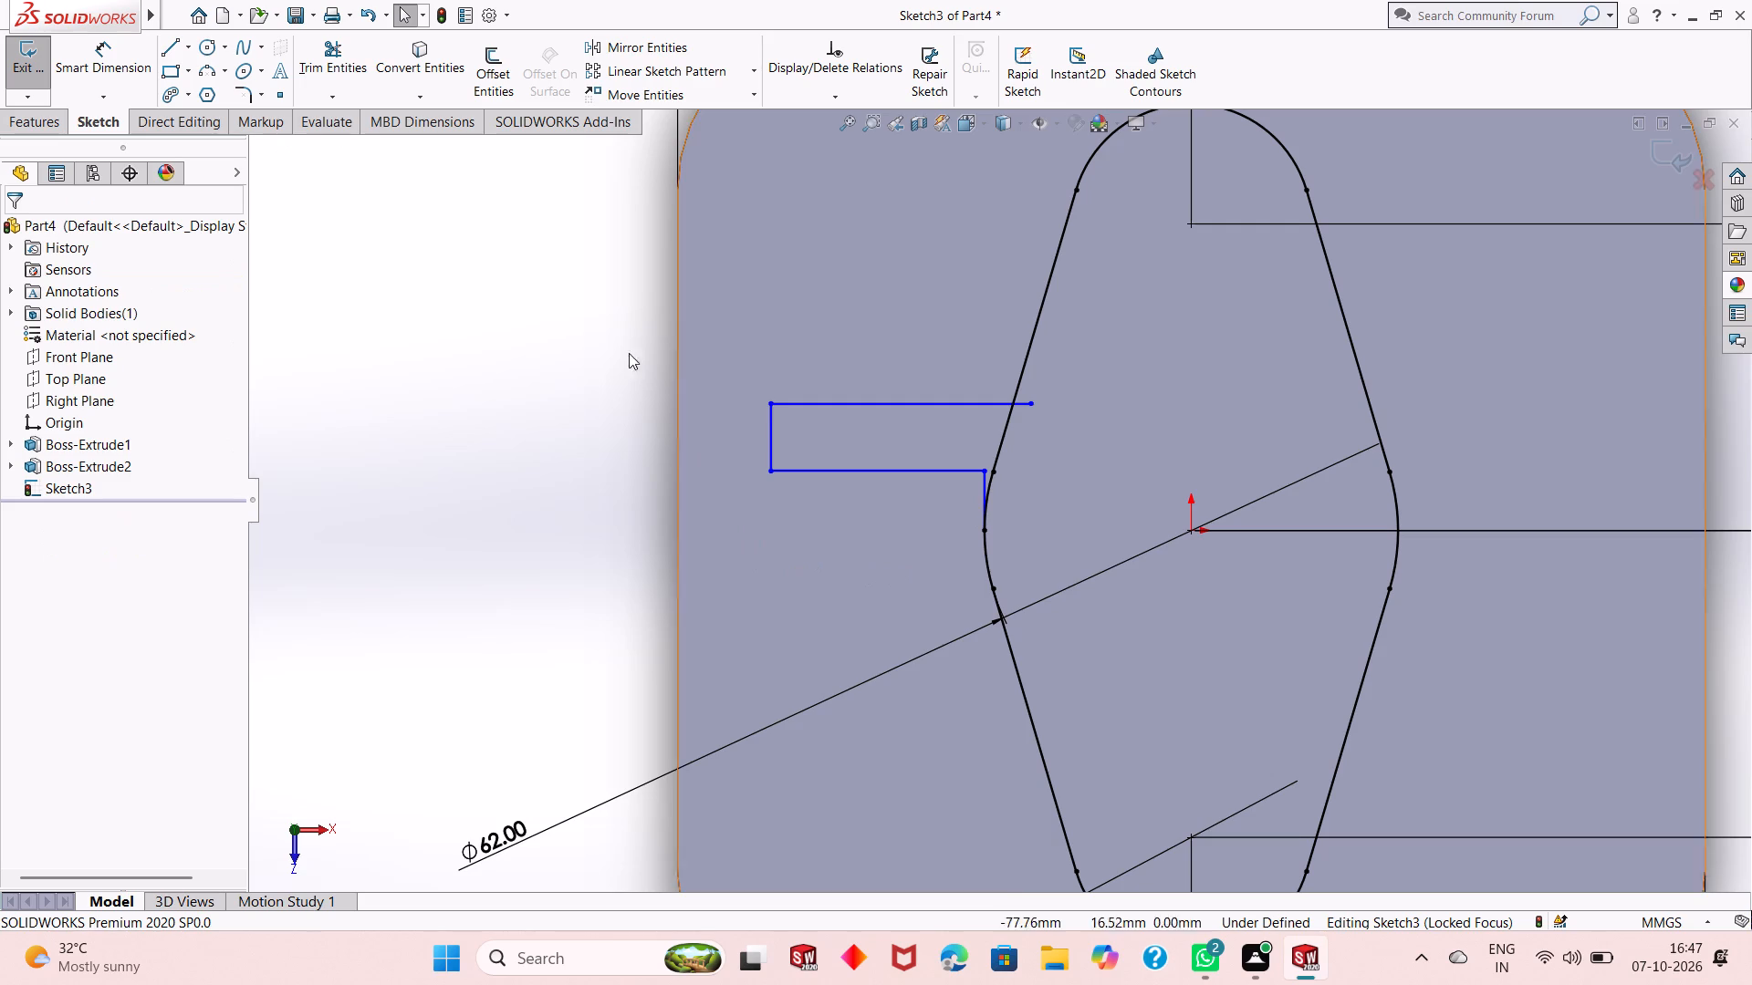
Draw a horizontal centerline 31 mm long from the origin to the leftmost point of the 62 mm arc.
left_click(183, 53)
left_click(193, 89)
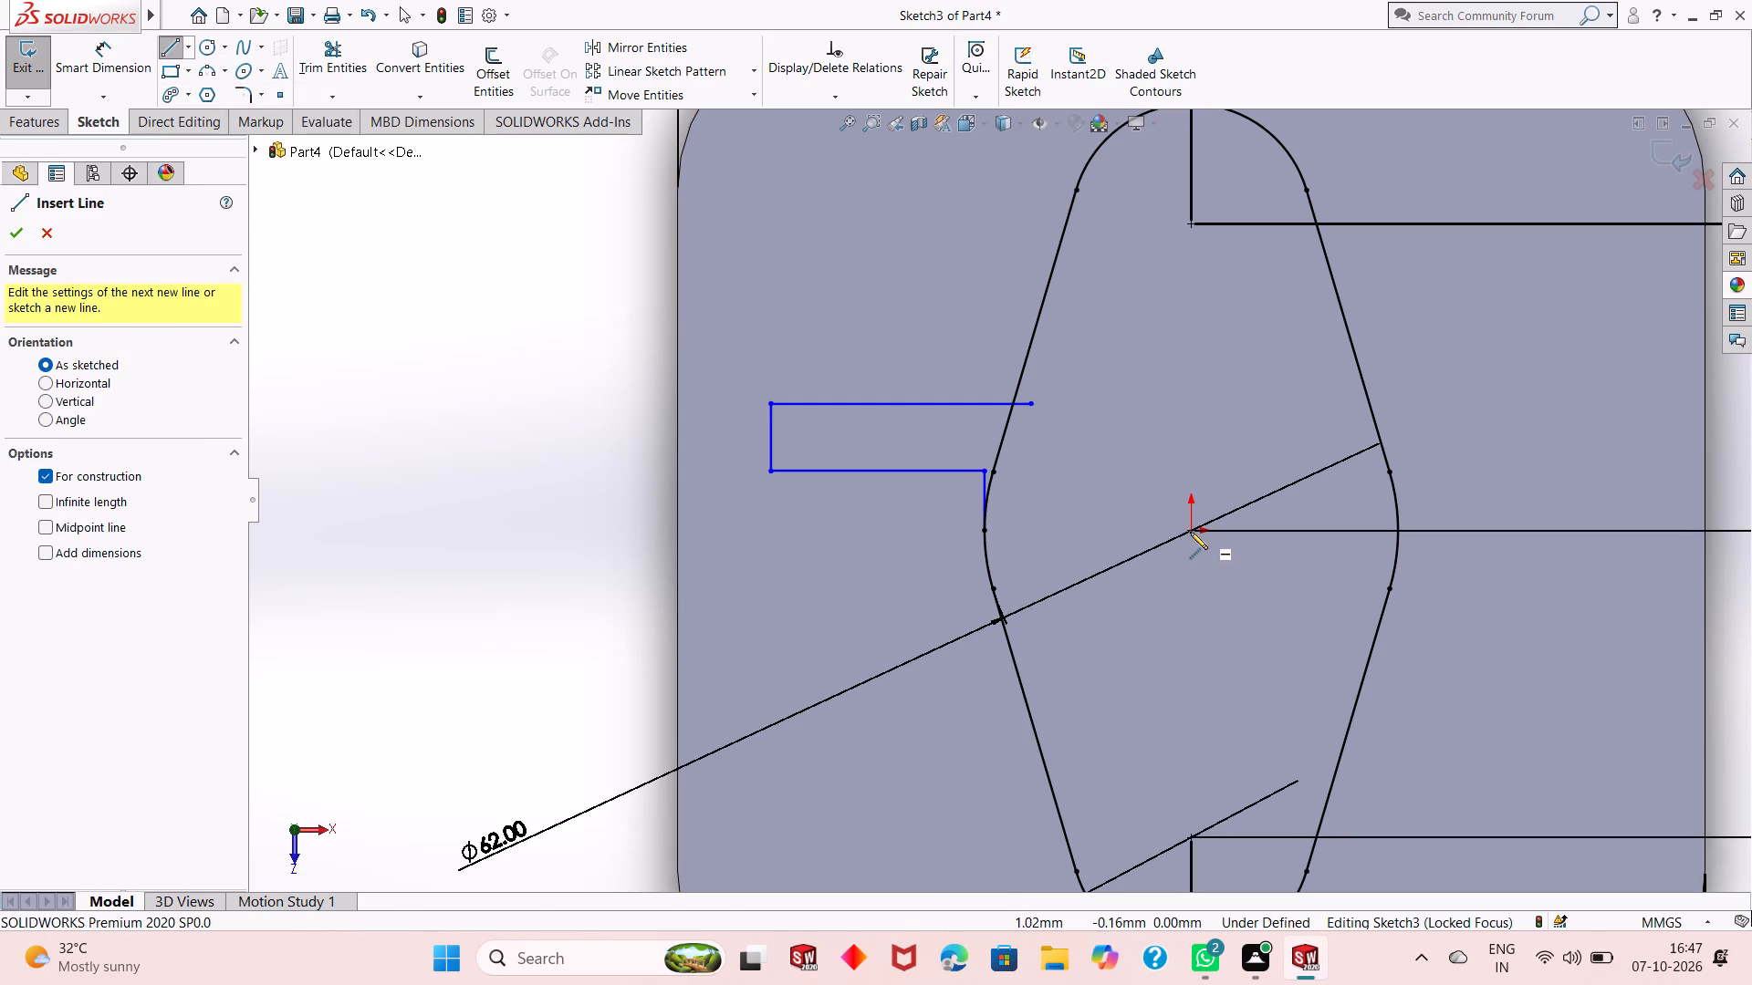
left_click(1189, 532)
left_click(988, 531)
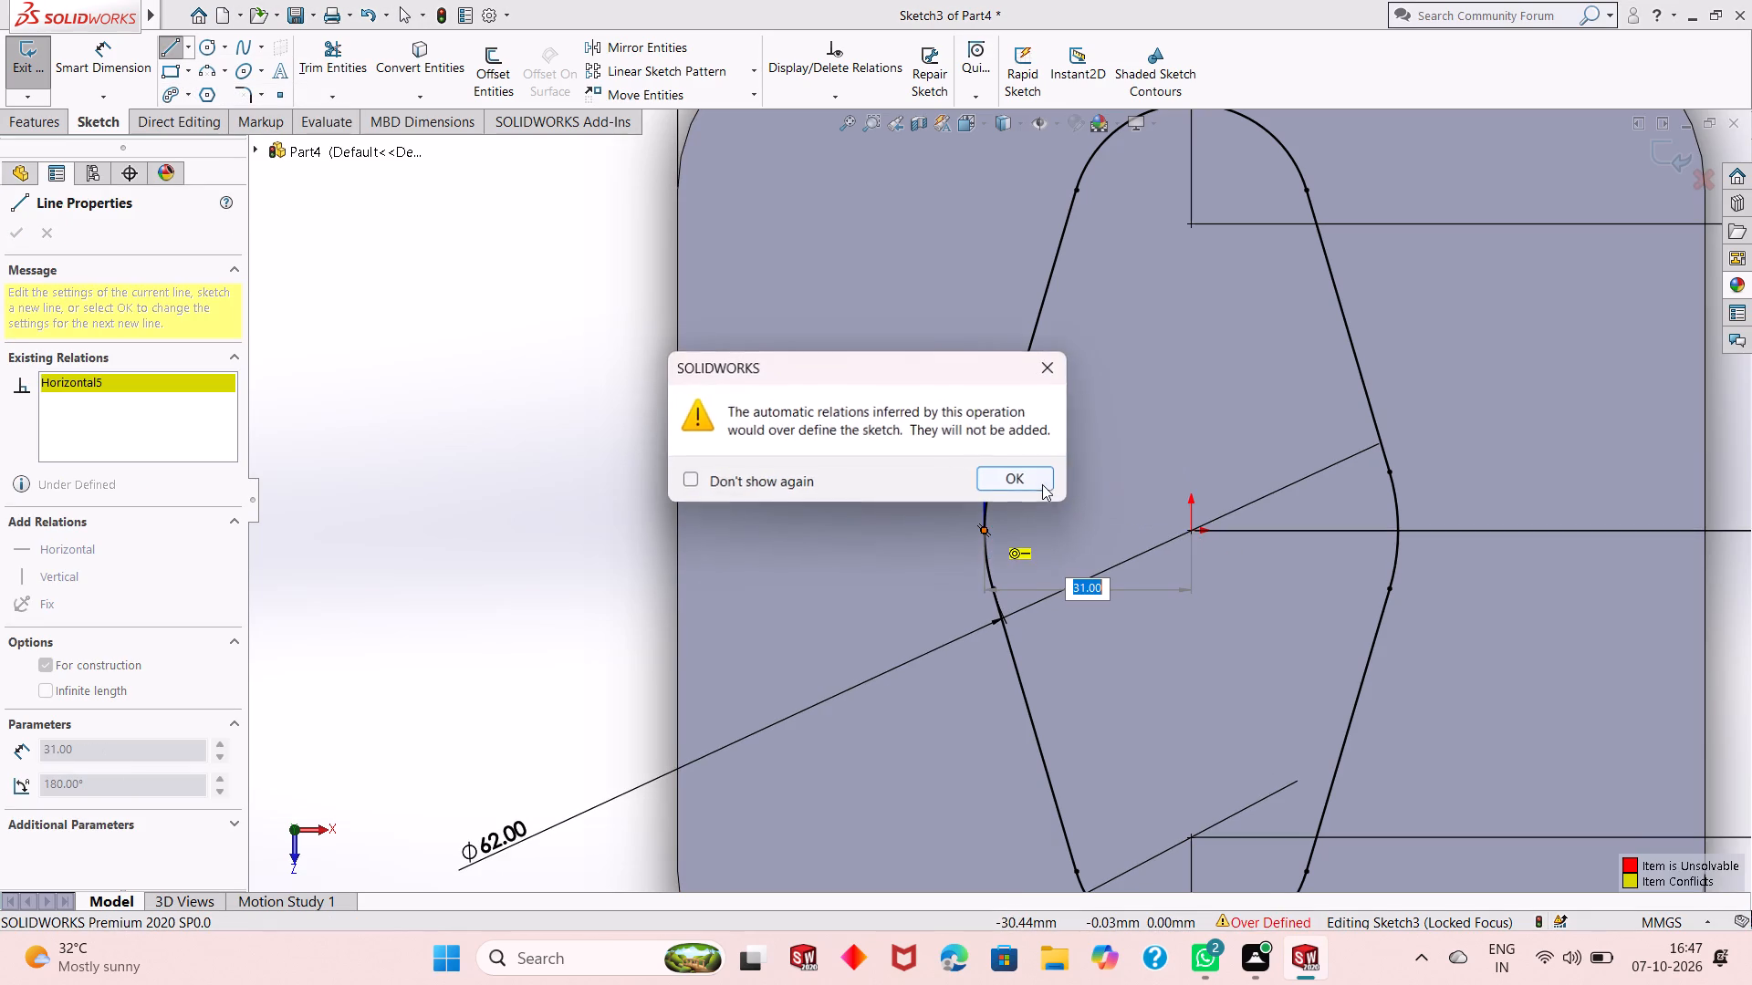
left_click(1042, 476)
right_click(338, 366)
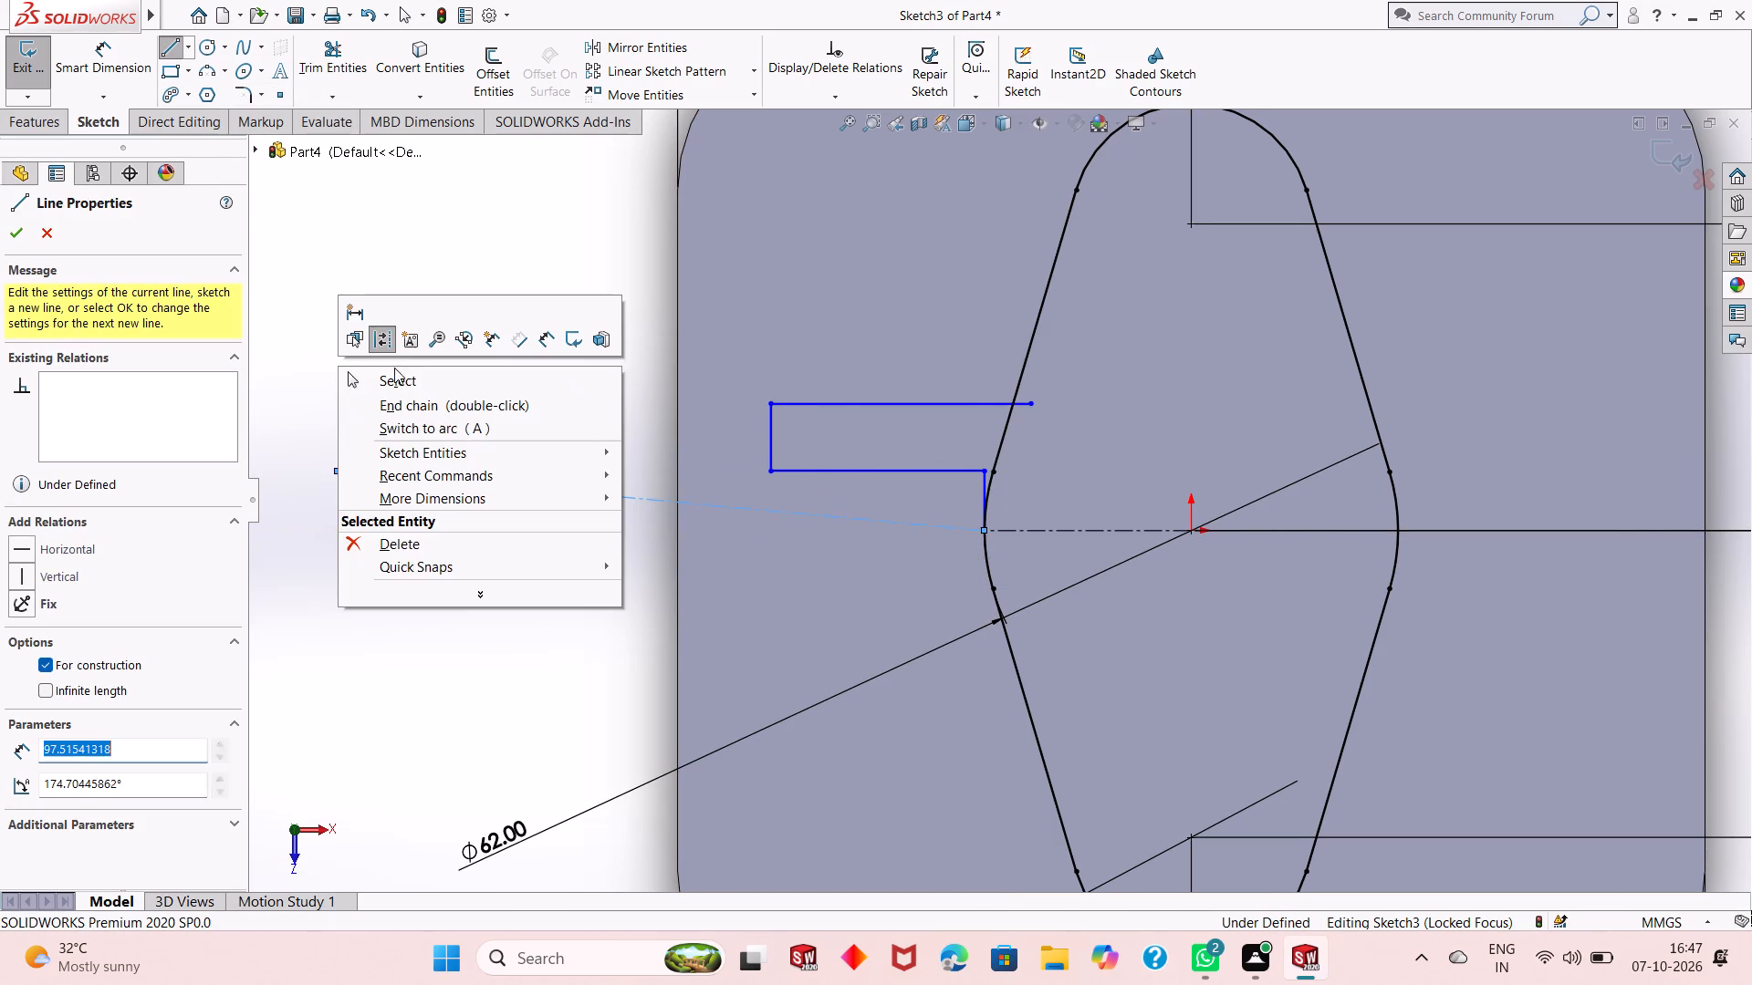
left_click(411, 378)
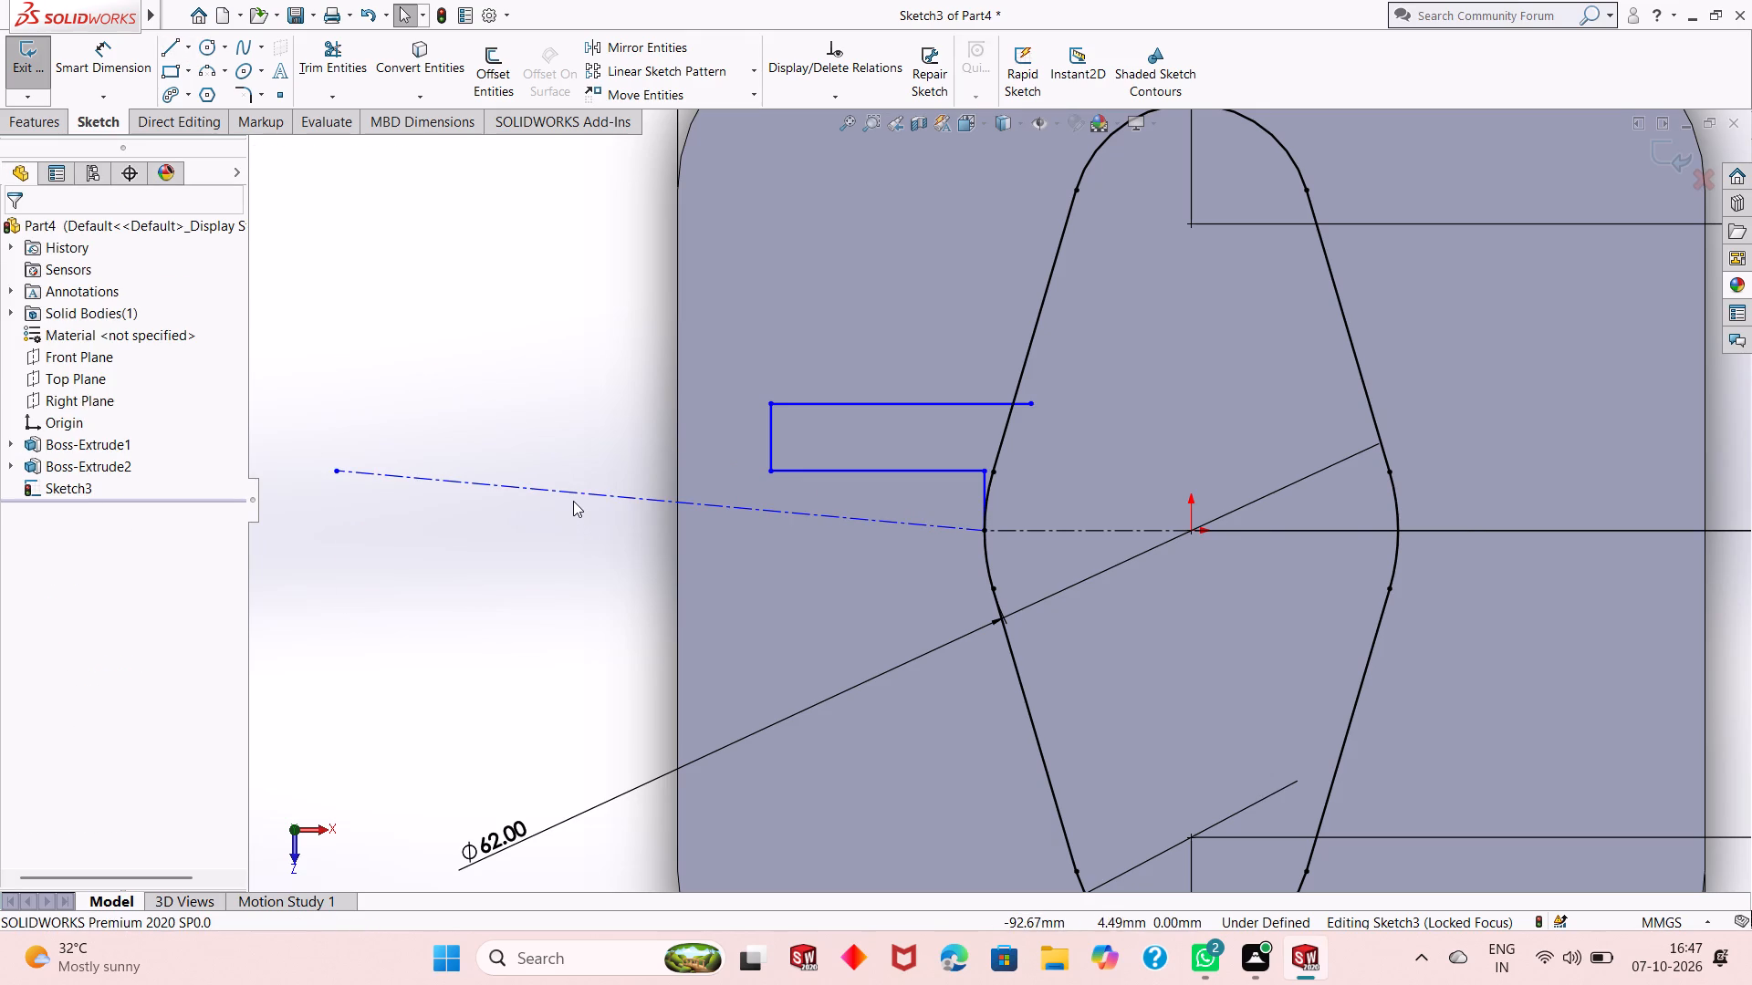
Delete the extra slanted centerline segment extending from the 62 mm arc past the block's left edge.
left_click(574, 496)
right_click(465, 548)
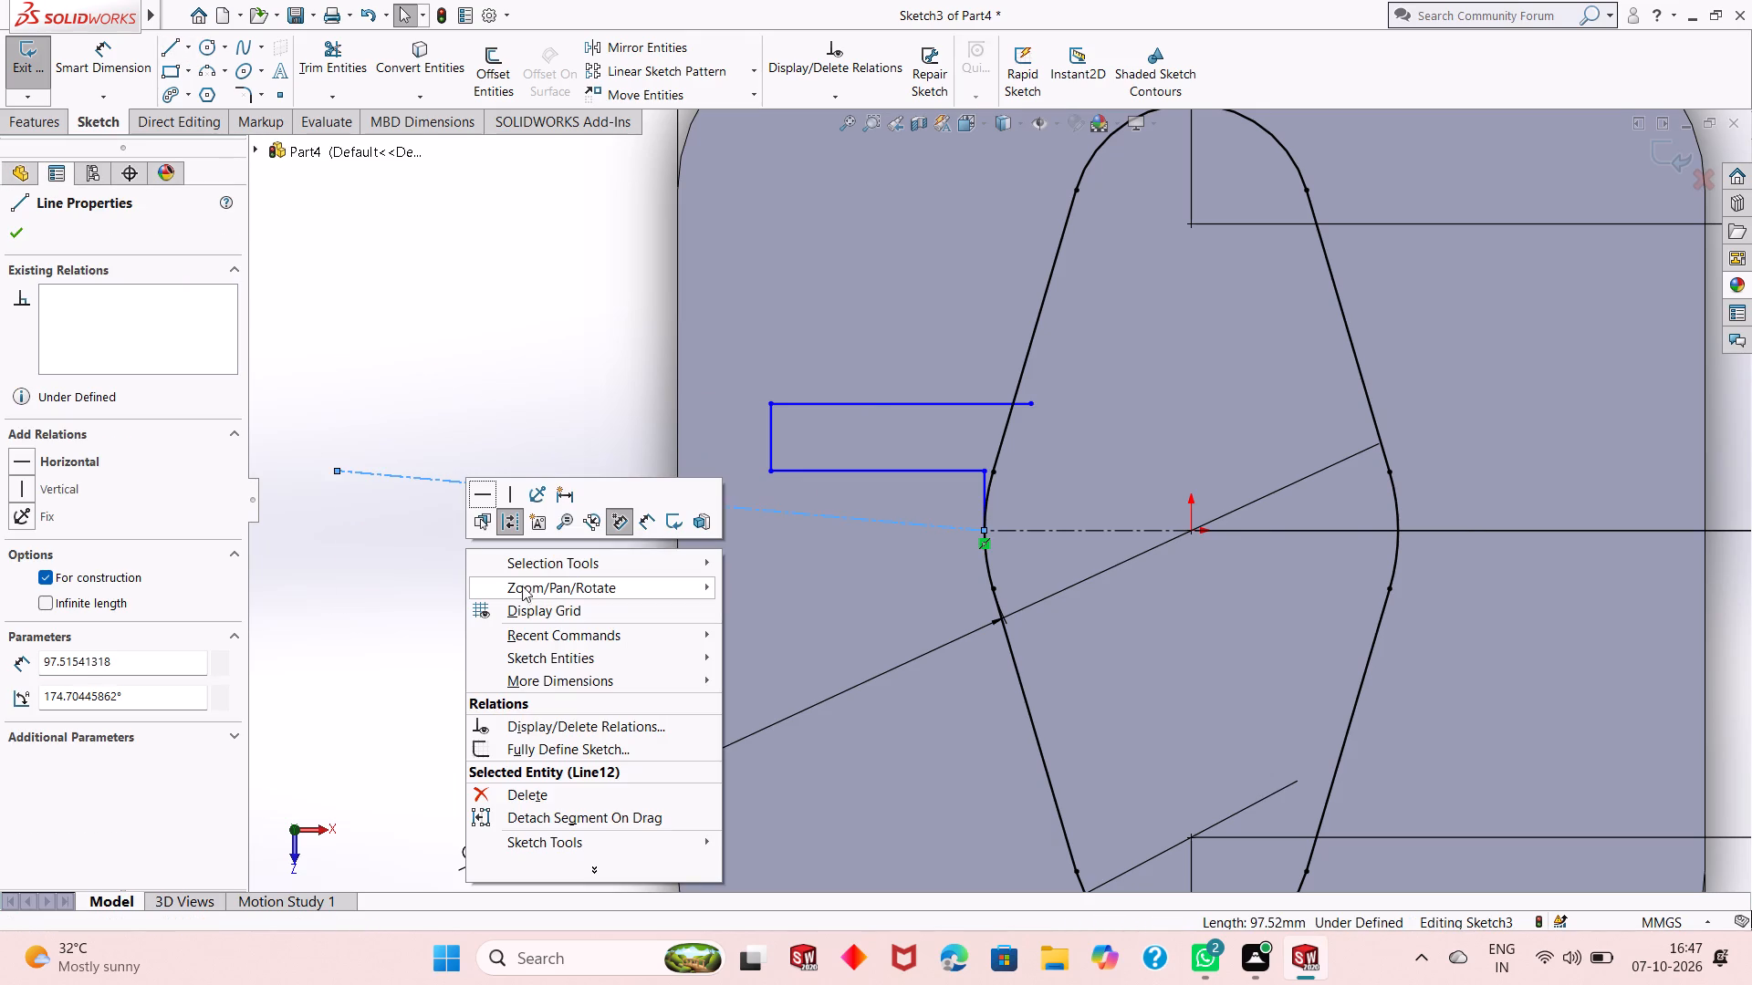
left_click(563, 789)
scroll(621, 603, "up", 2)
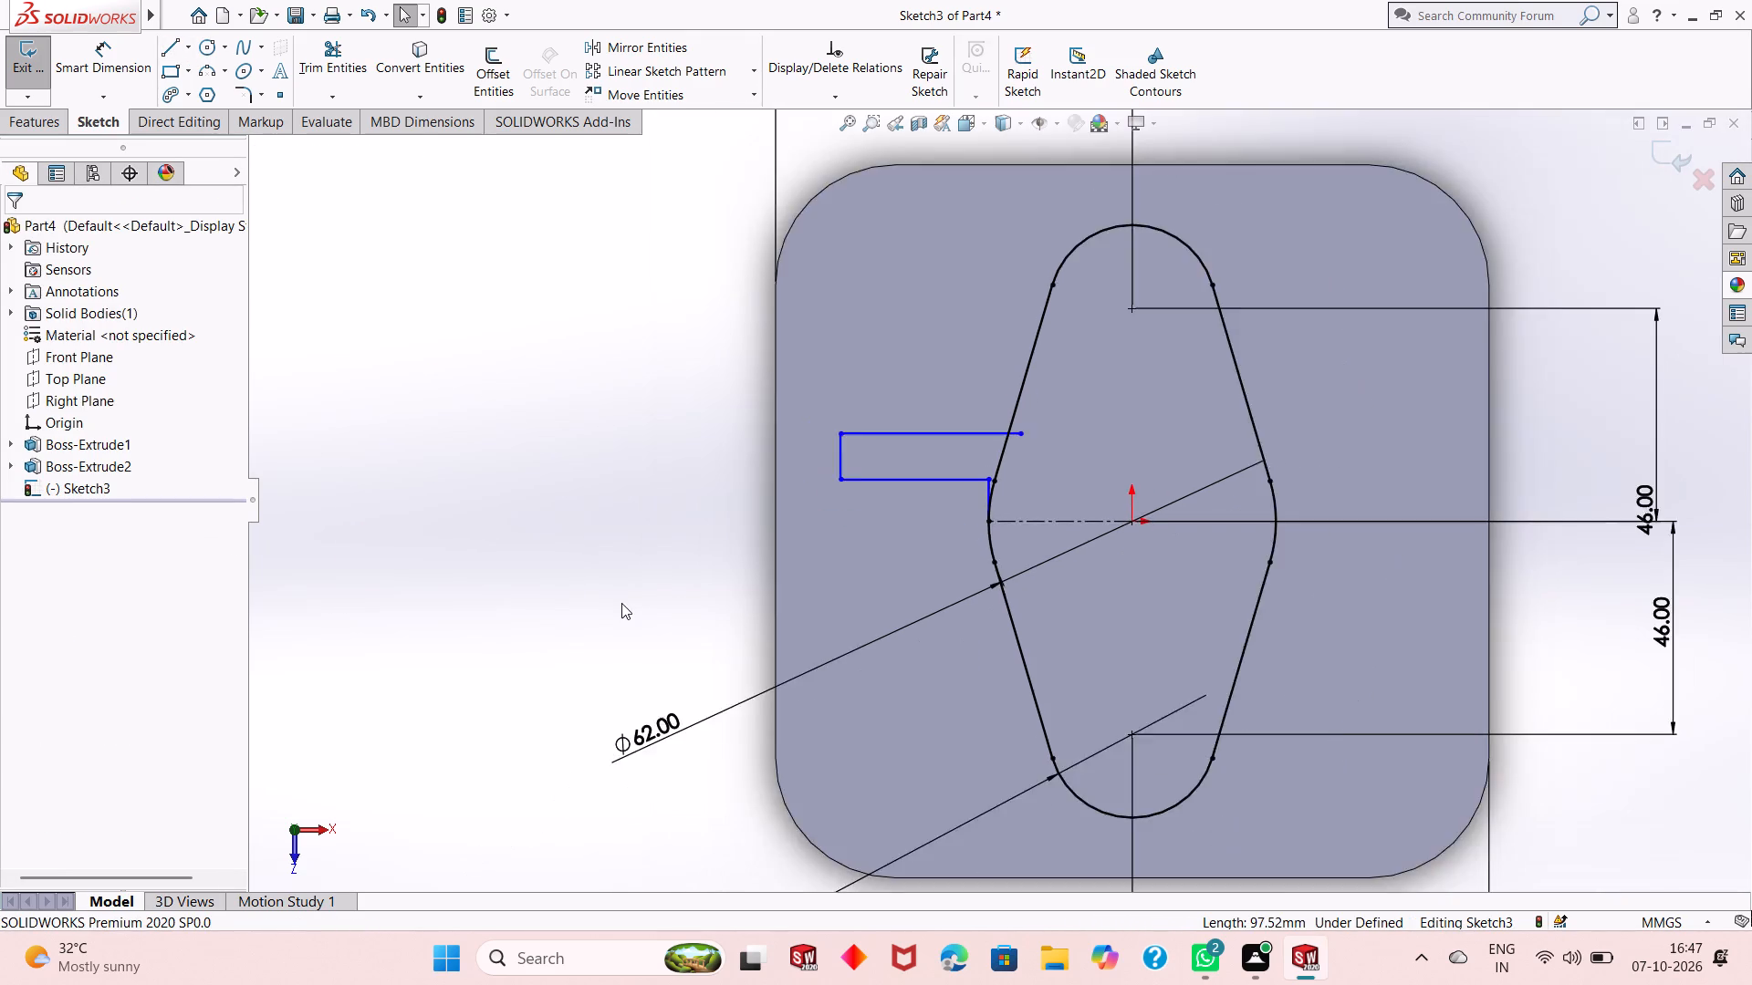
scroll(621, 603, "up", 1)
scroll(1288, 523, "down", 2)
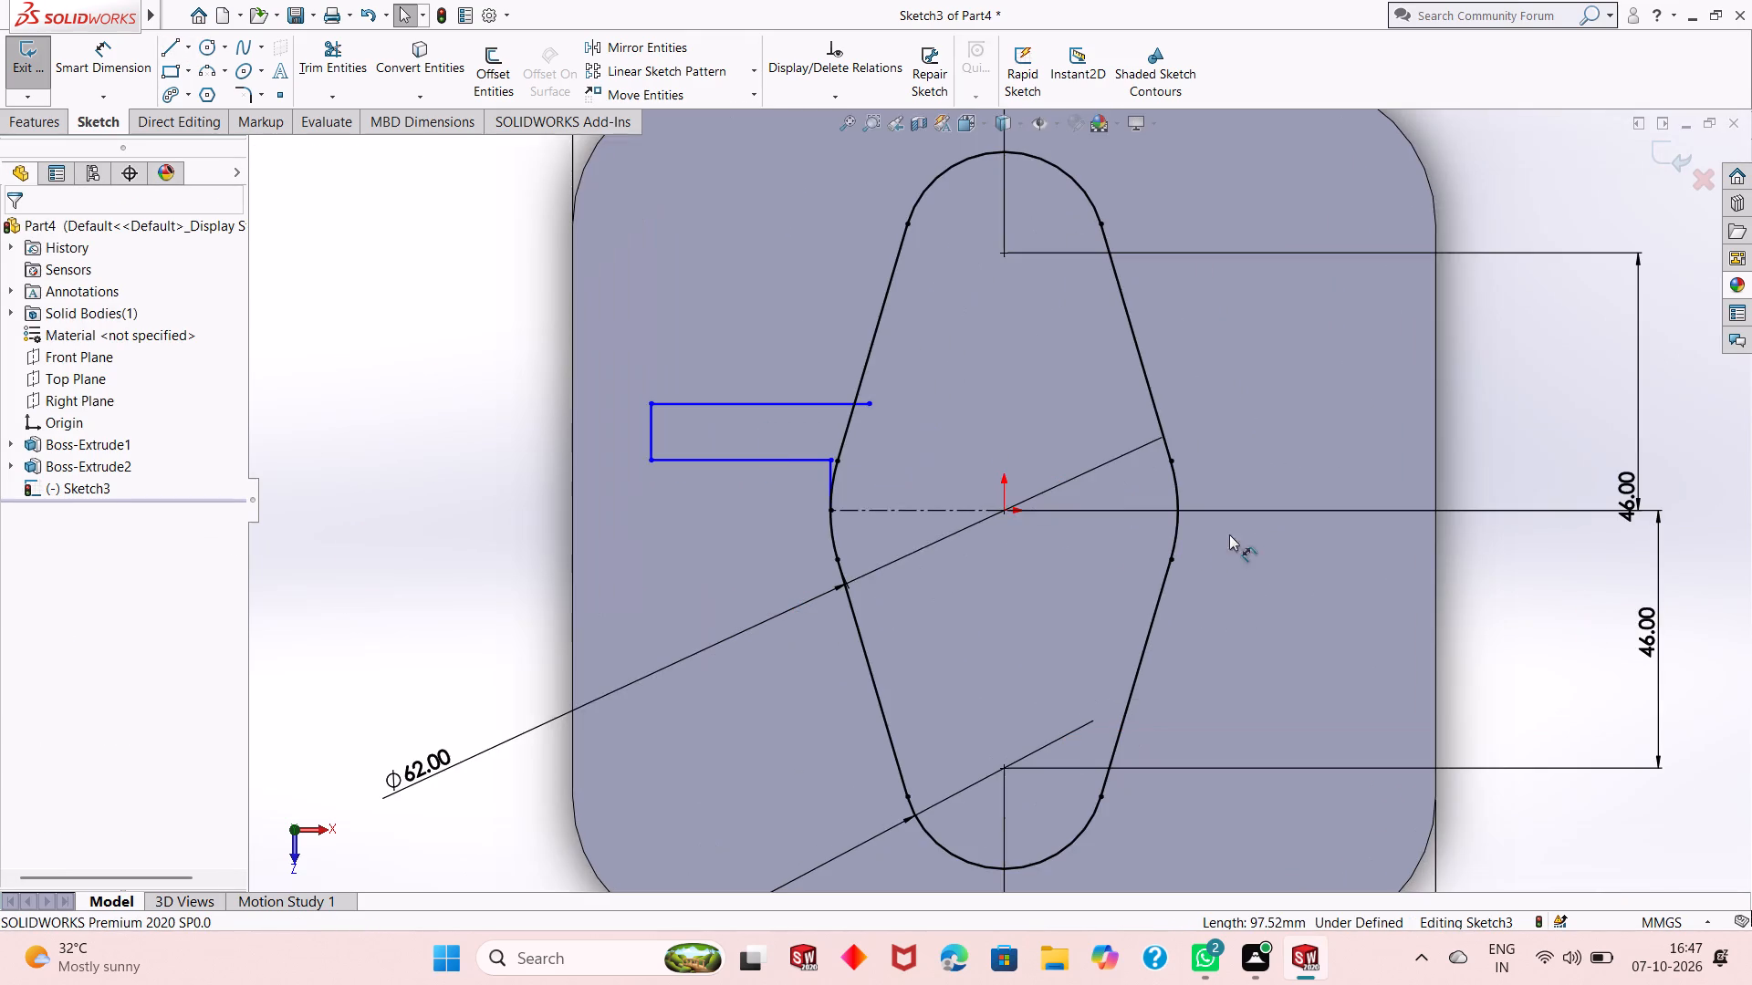
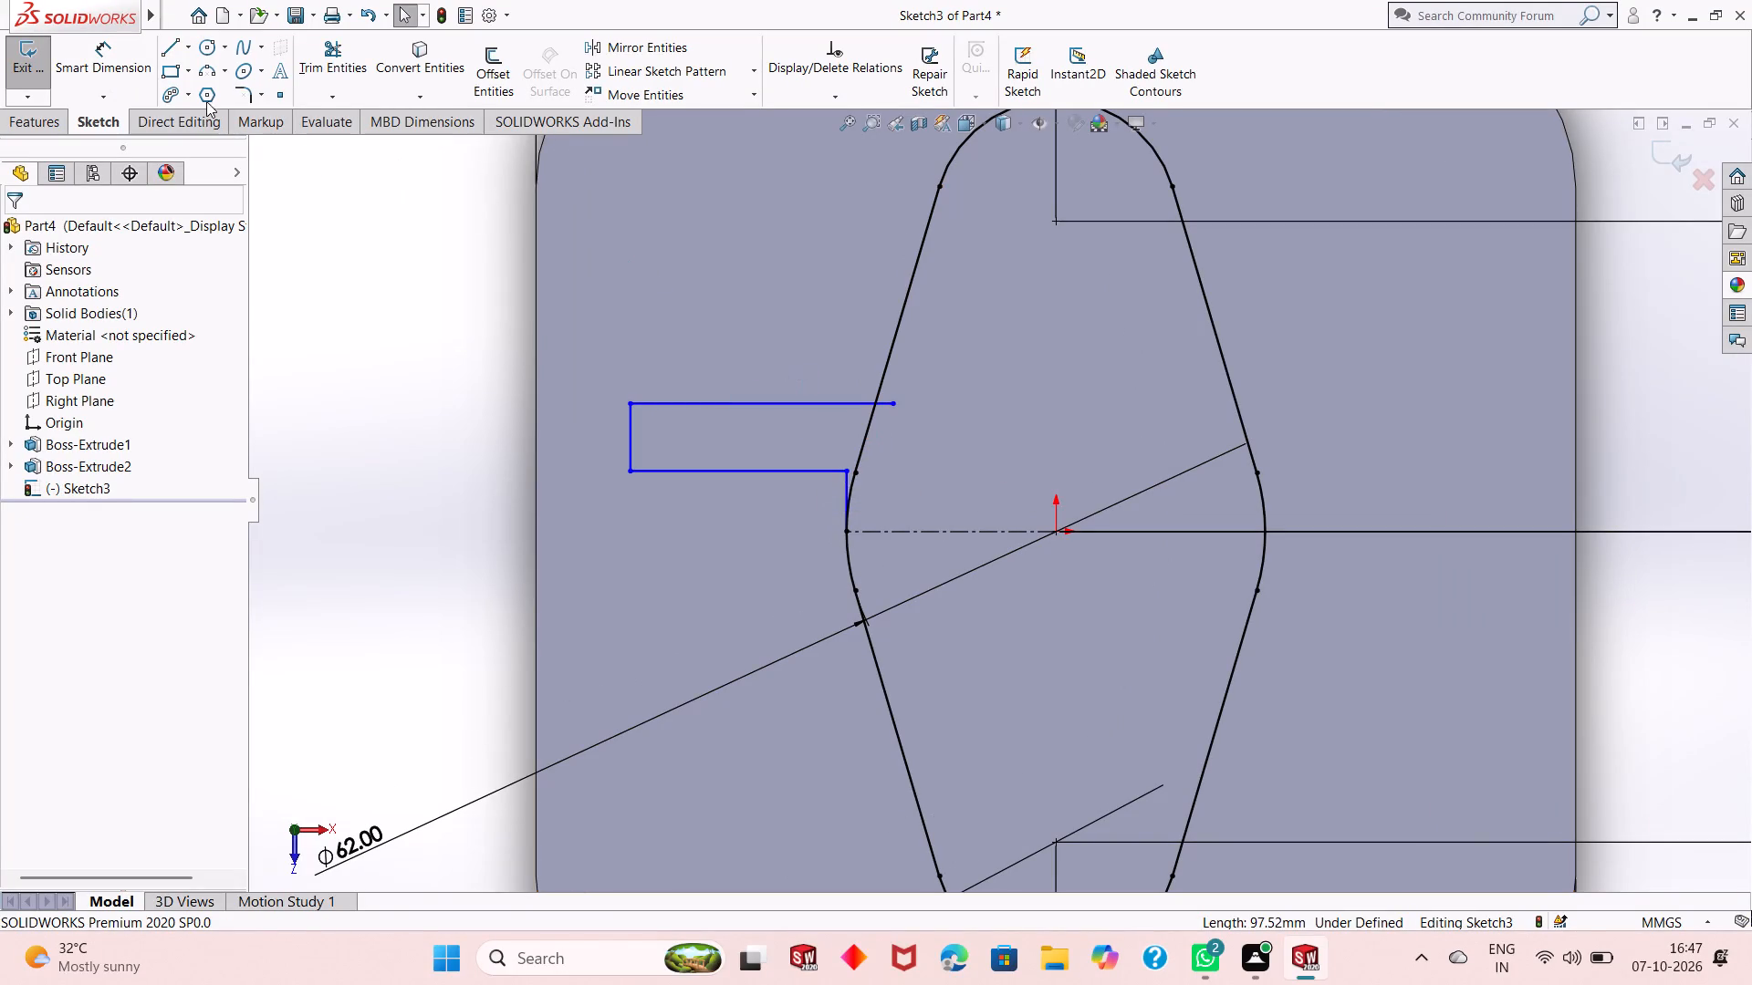
Dimension the short vertical line rising from the leftmost point of the 62 mm arc as 9 mm.
left_click(117, 68)
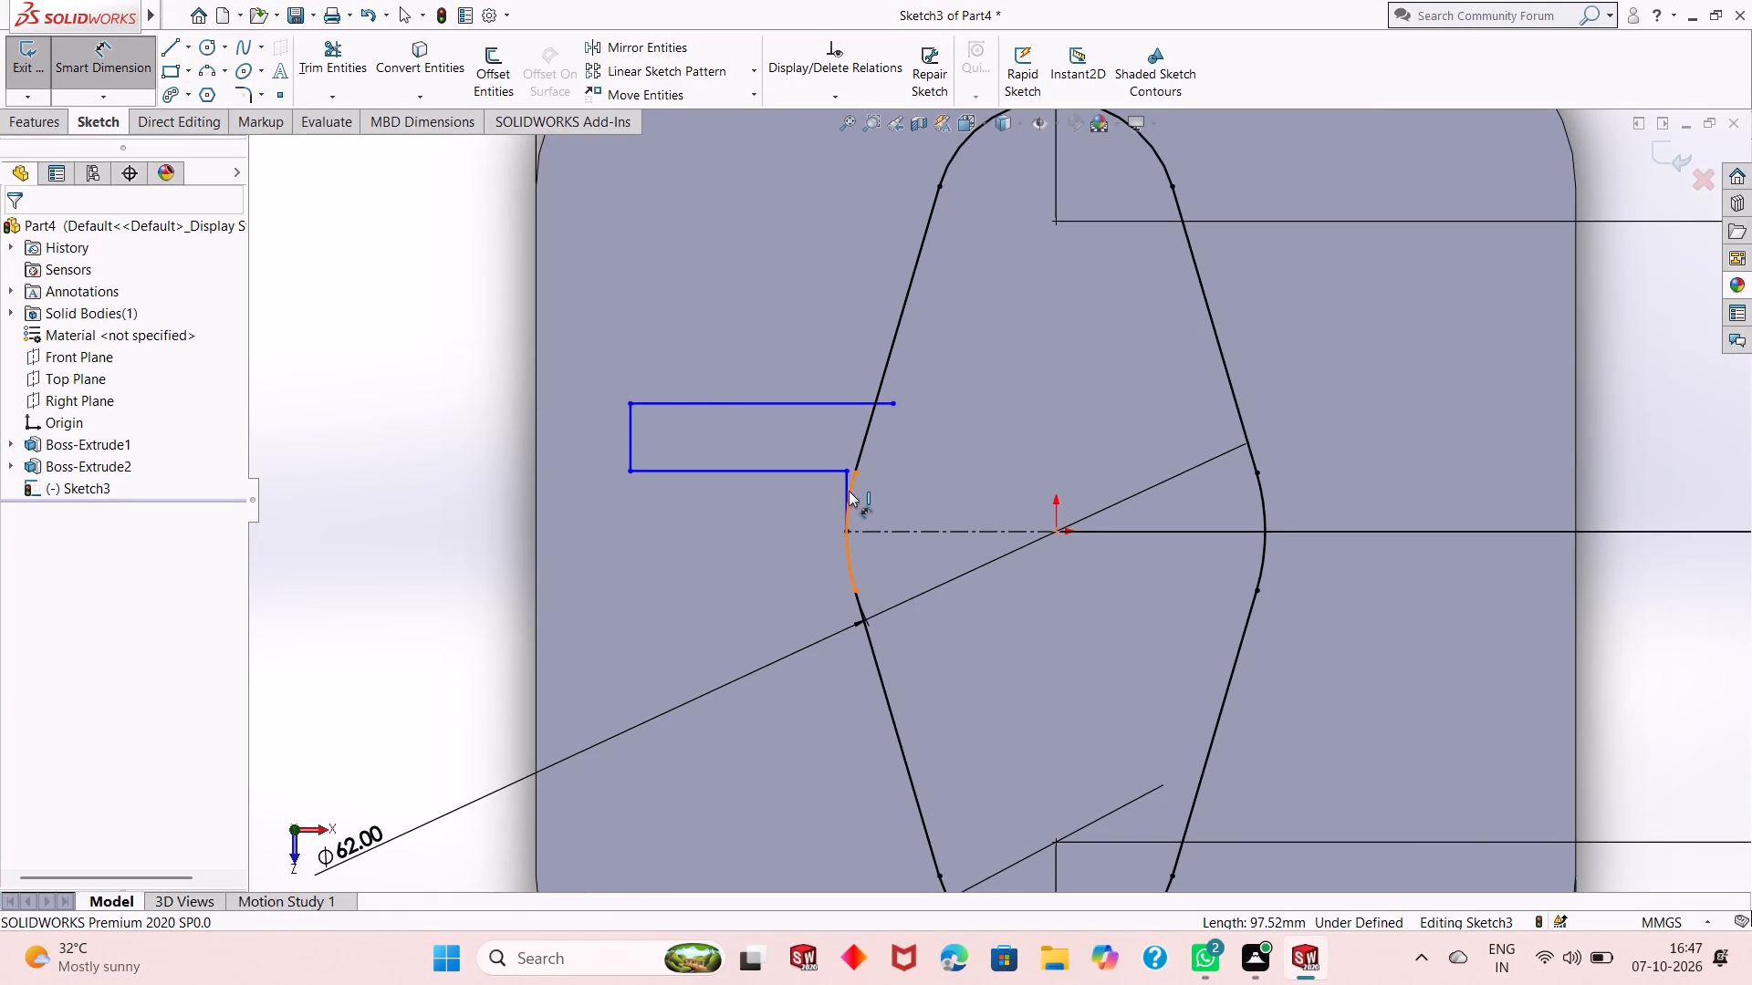
left_click(844, 491)
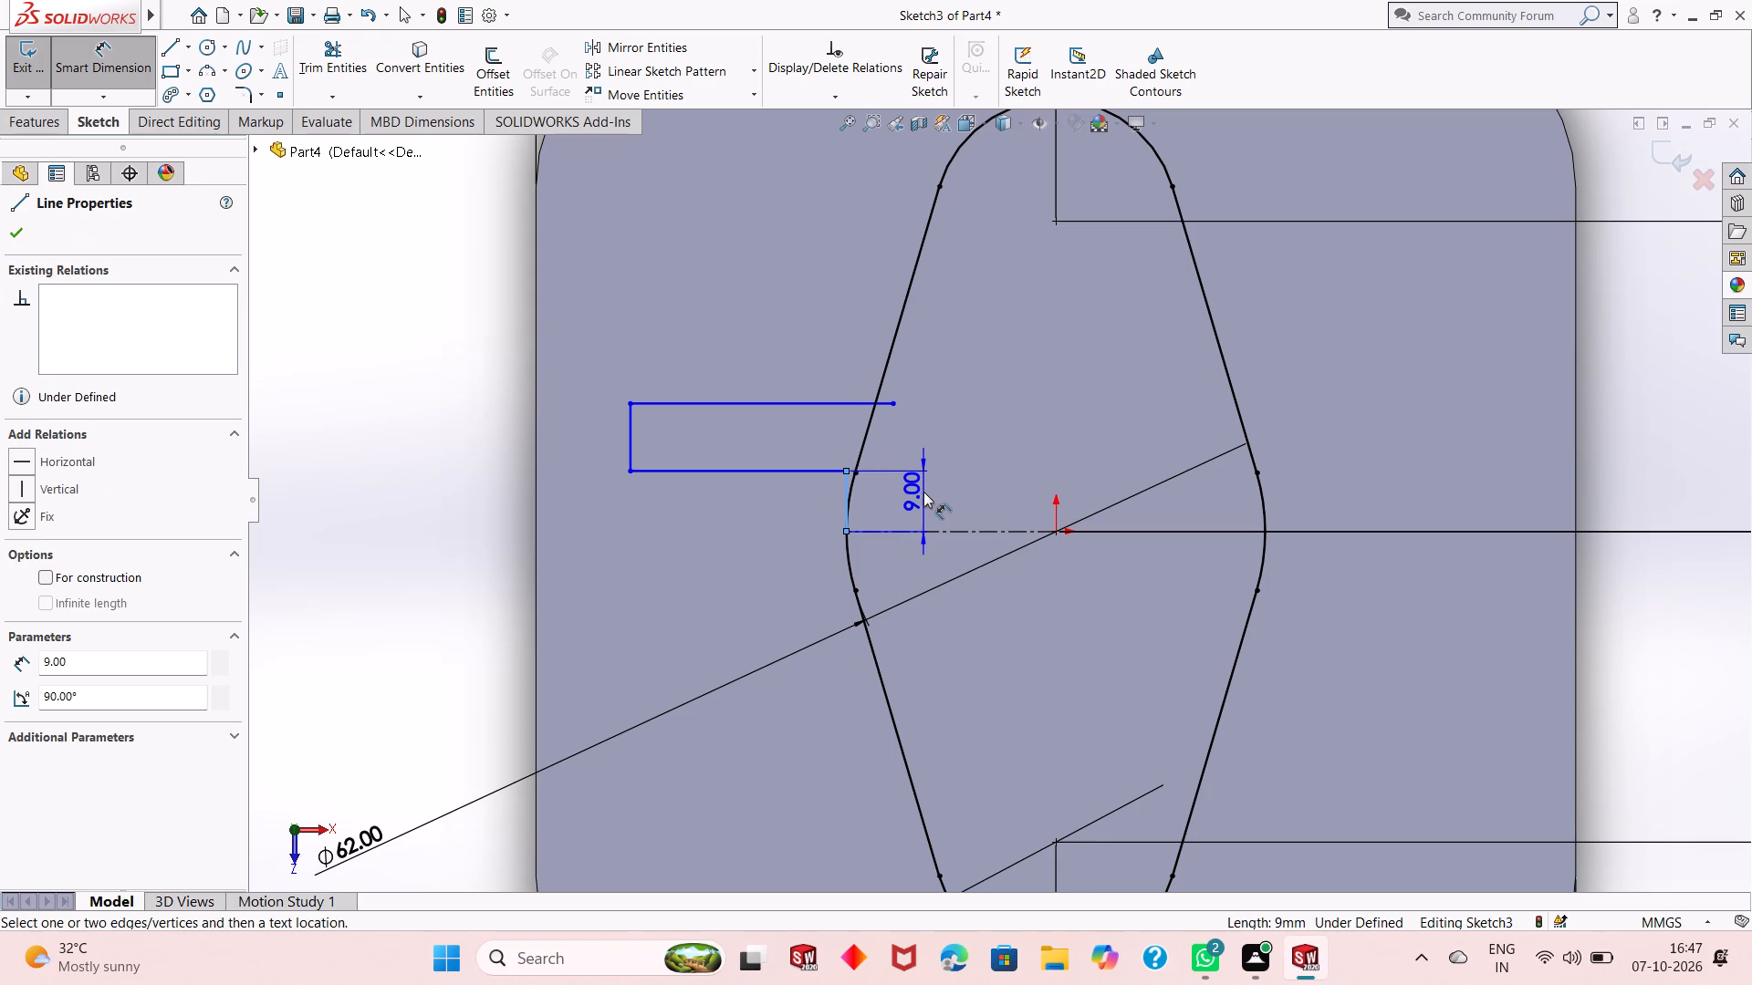
left_click(923, 492)
left_click(845, 467)
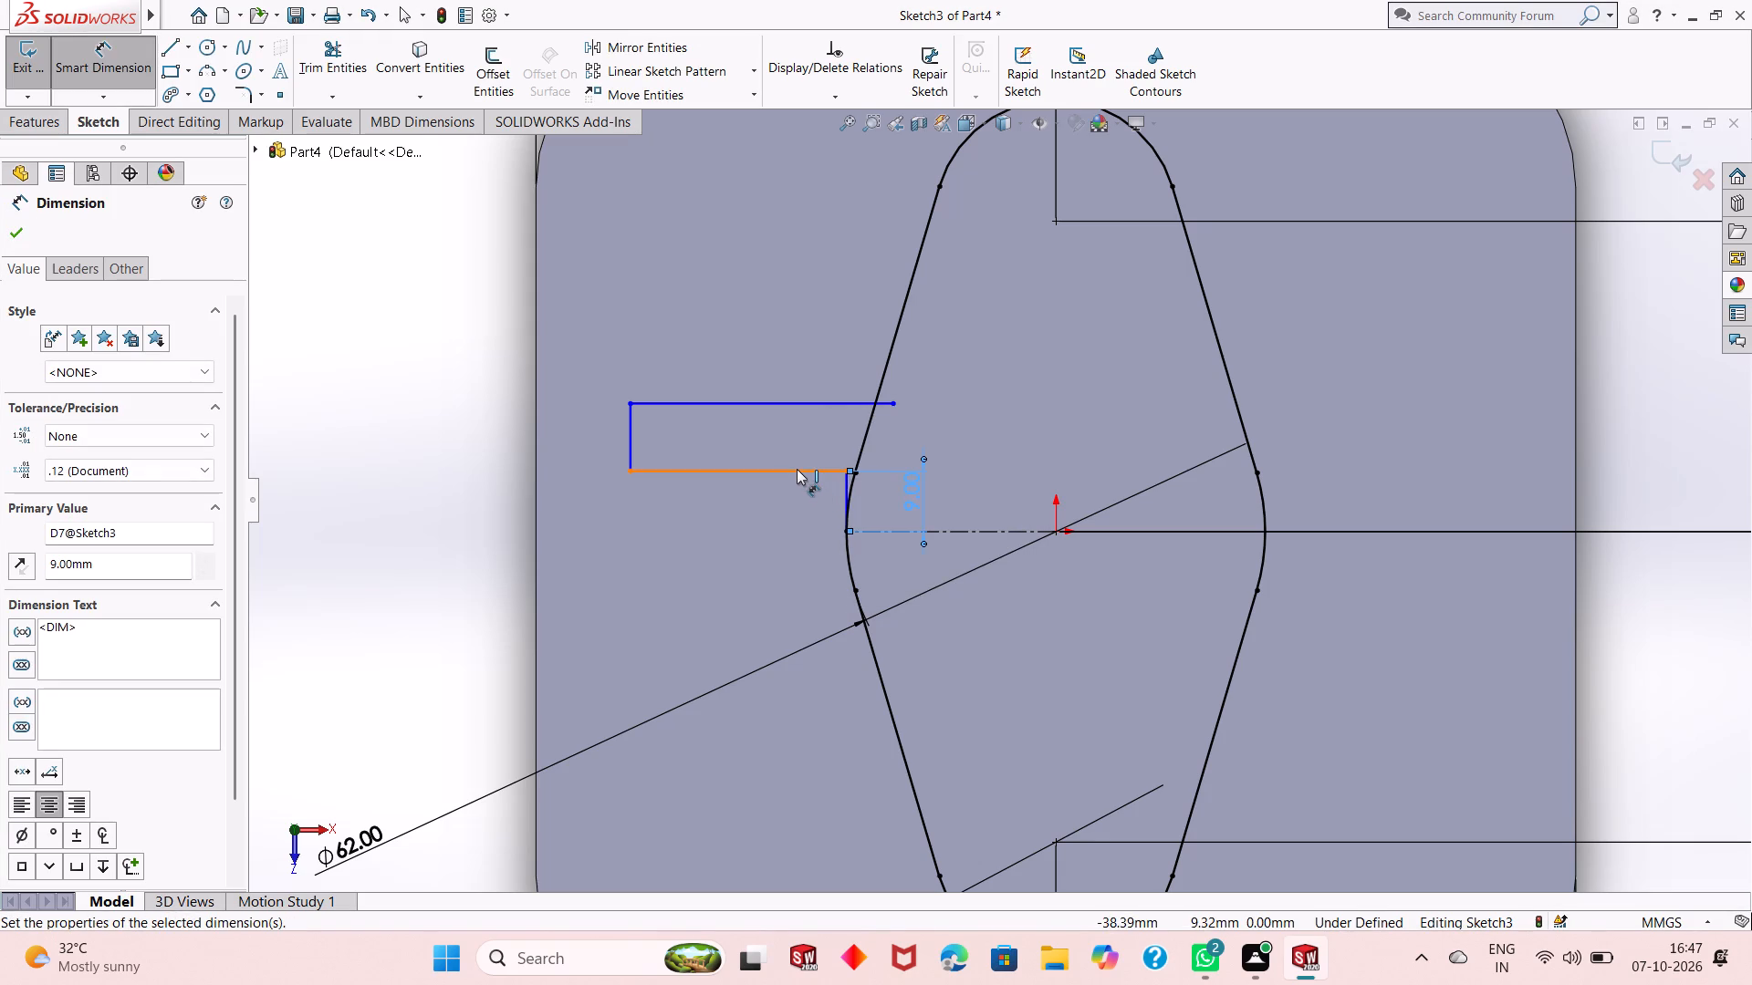
Dimension the gap between the block's left edge and the arm's vertical end line as 14 mm.
left_click(533, 437)
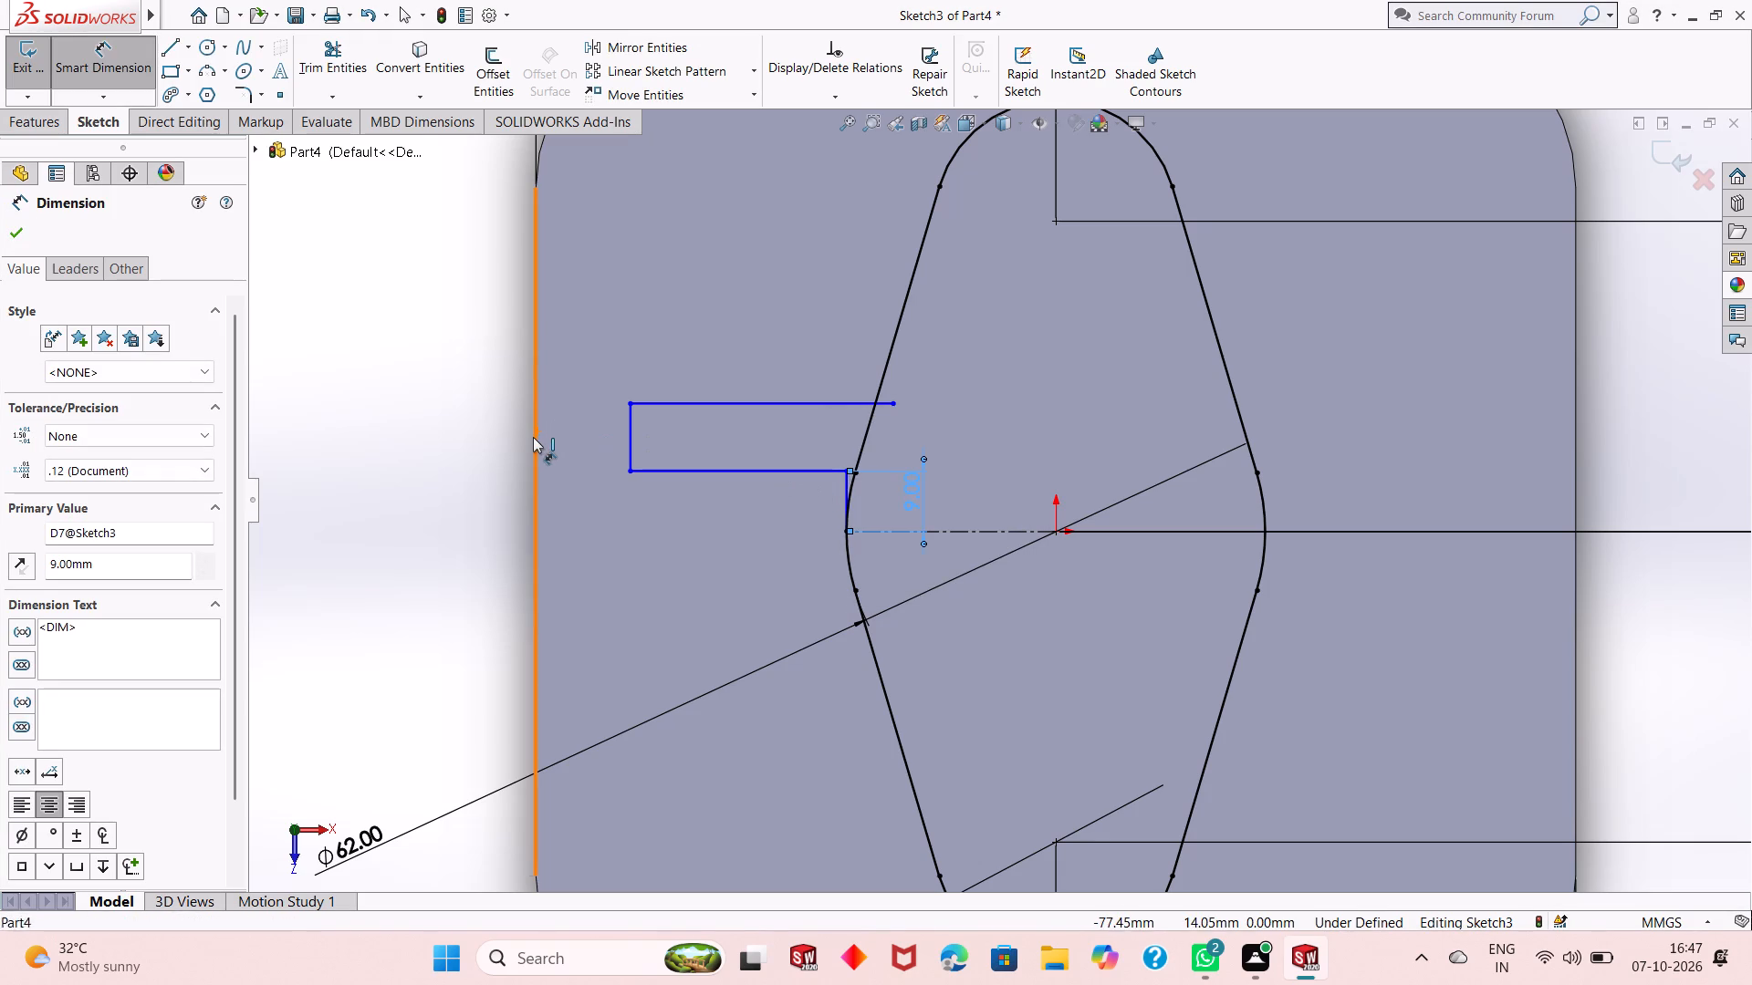
left_click(628, 448)
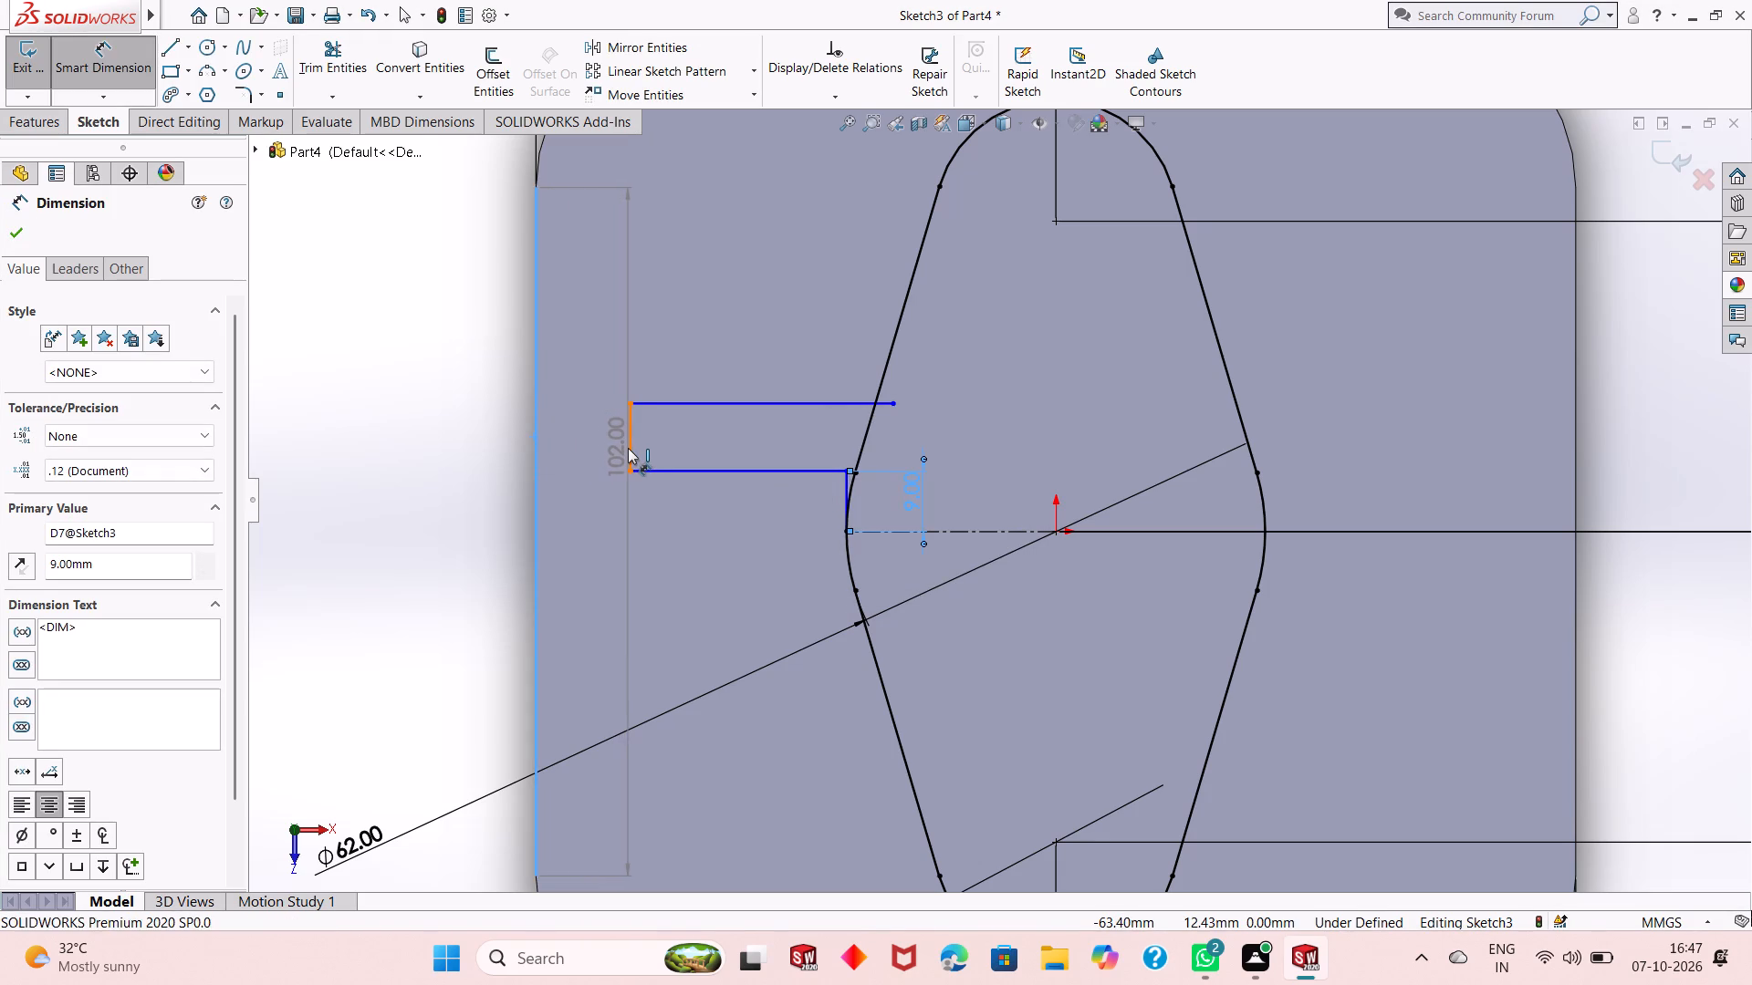
left_click(485, 453)
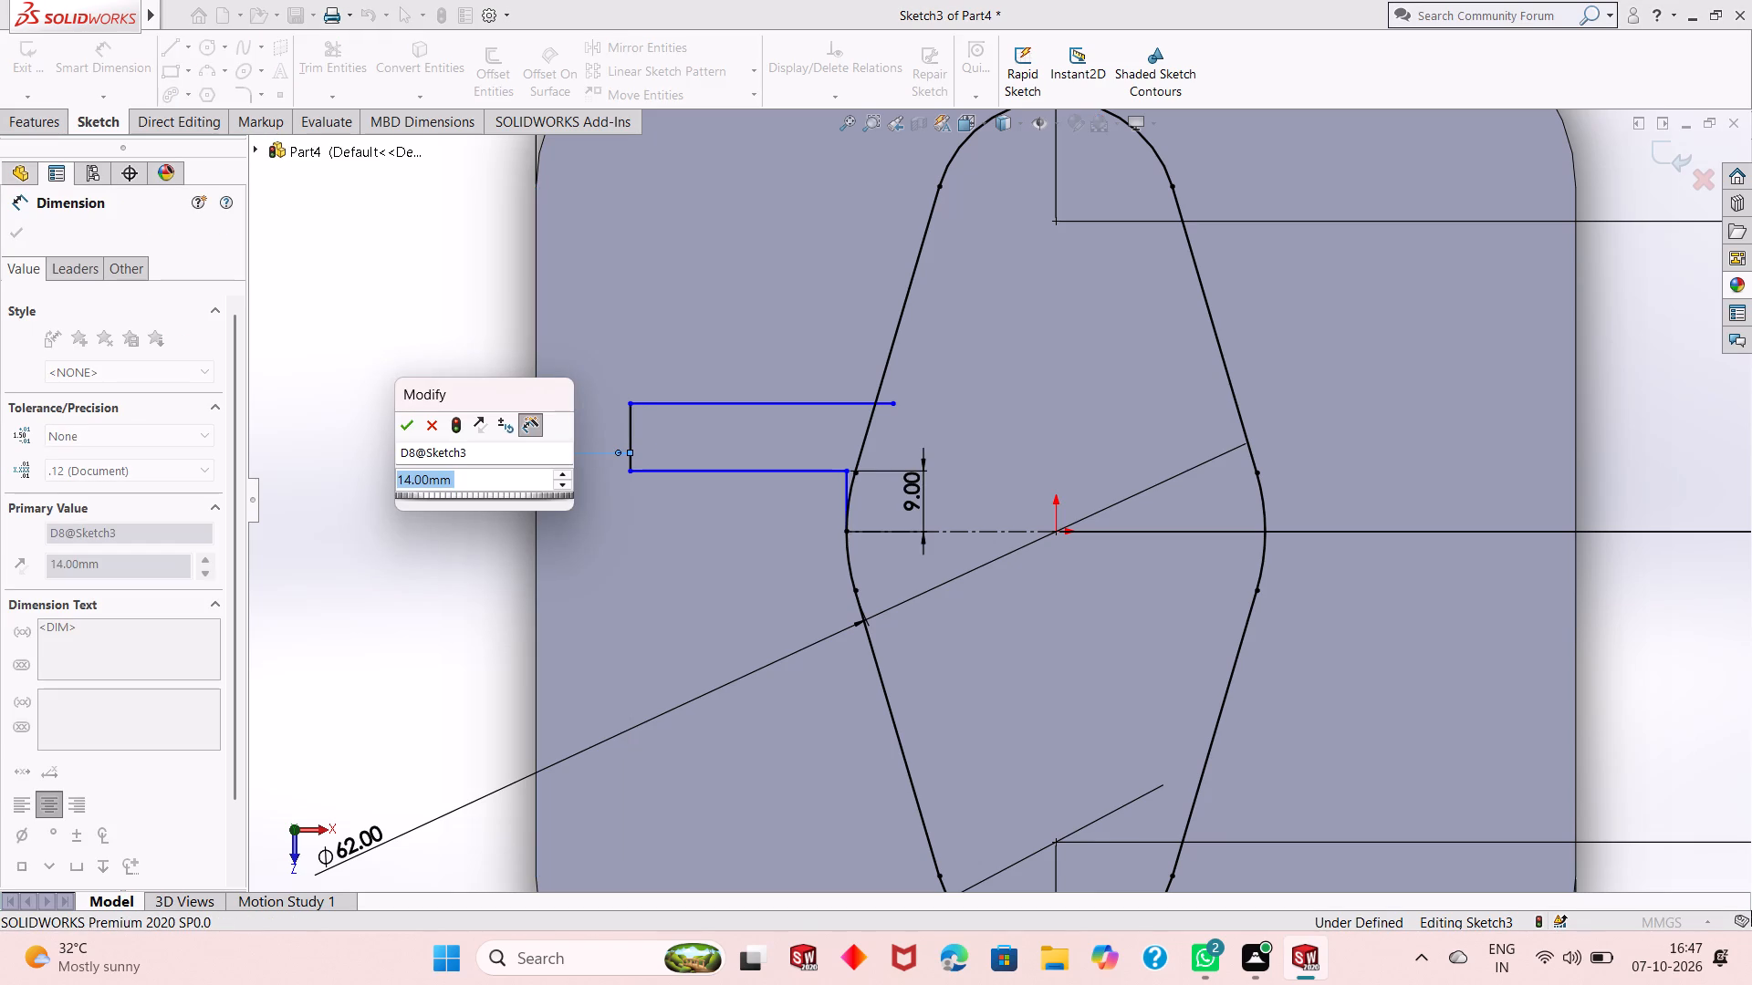
left_click(406, 428)
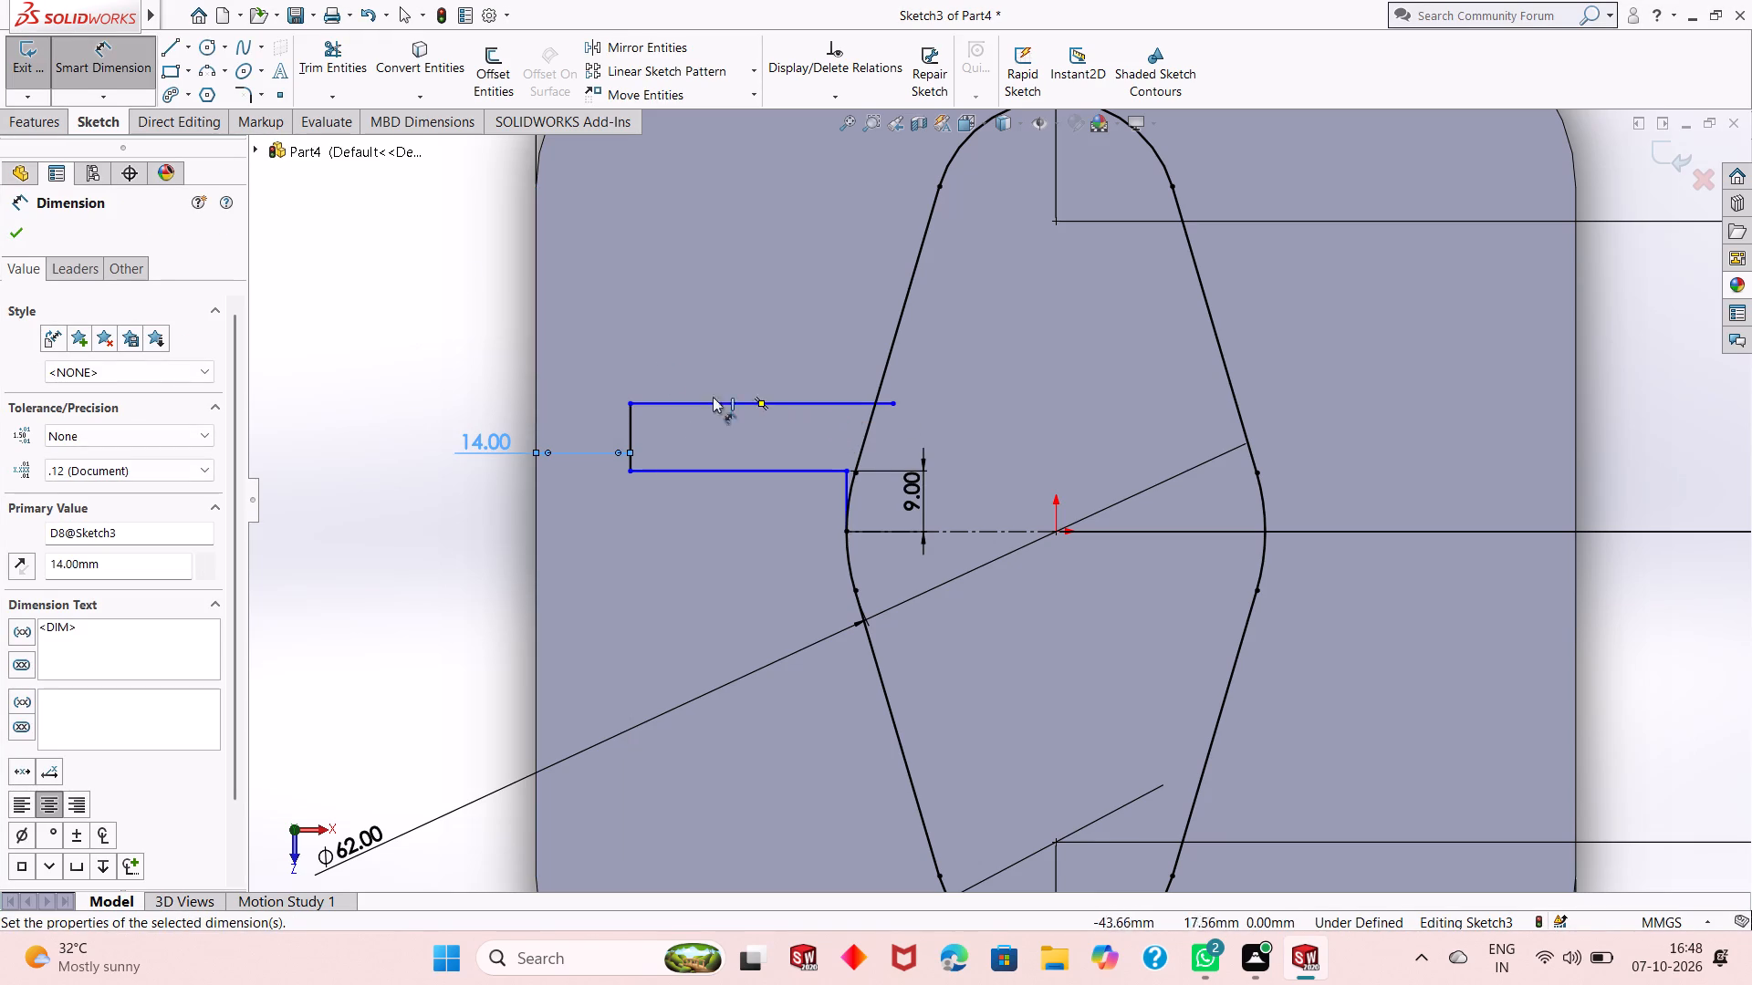
left_click(16, 228)
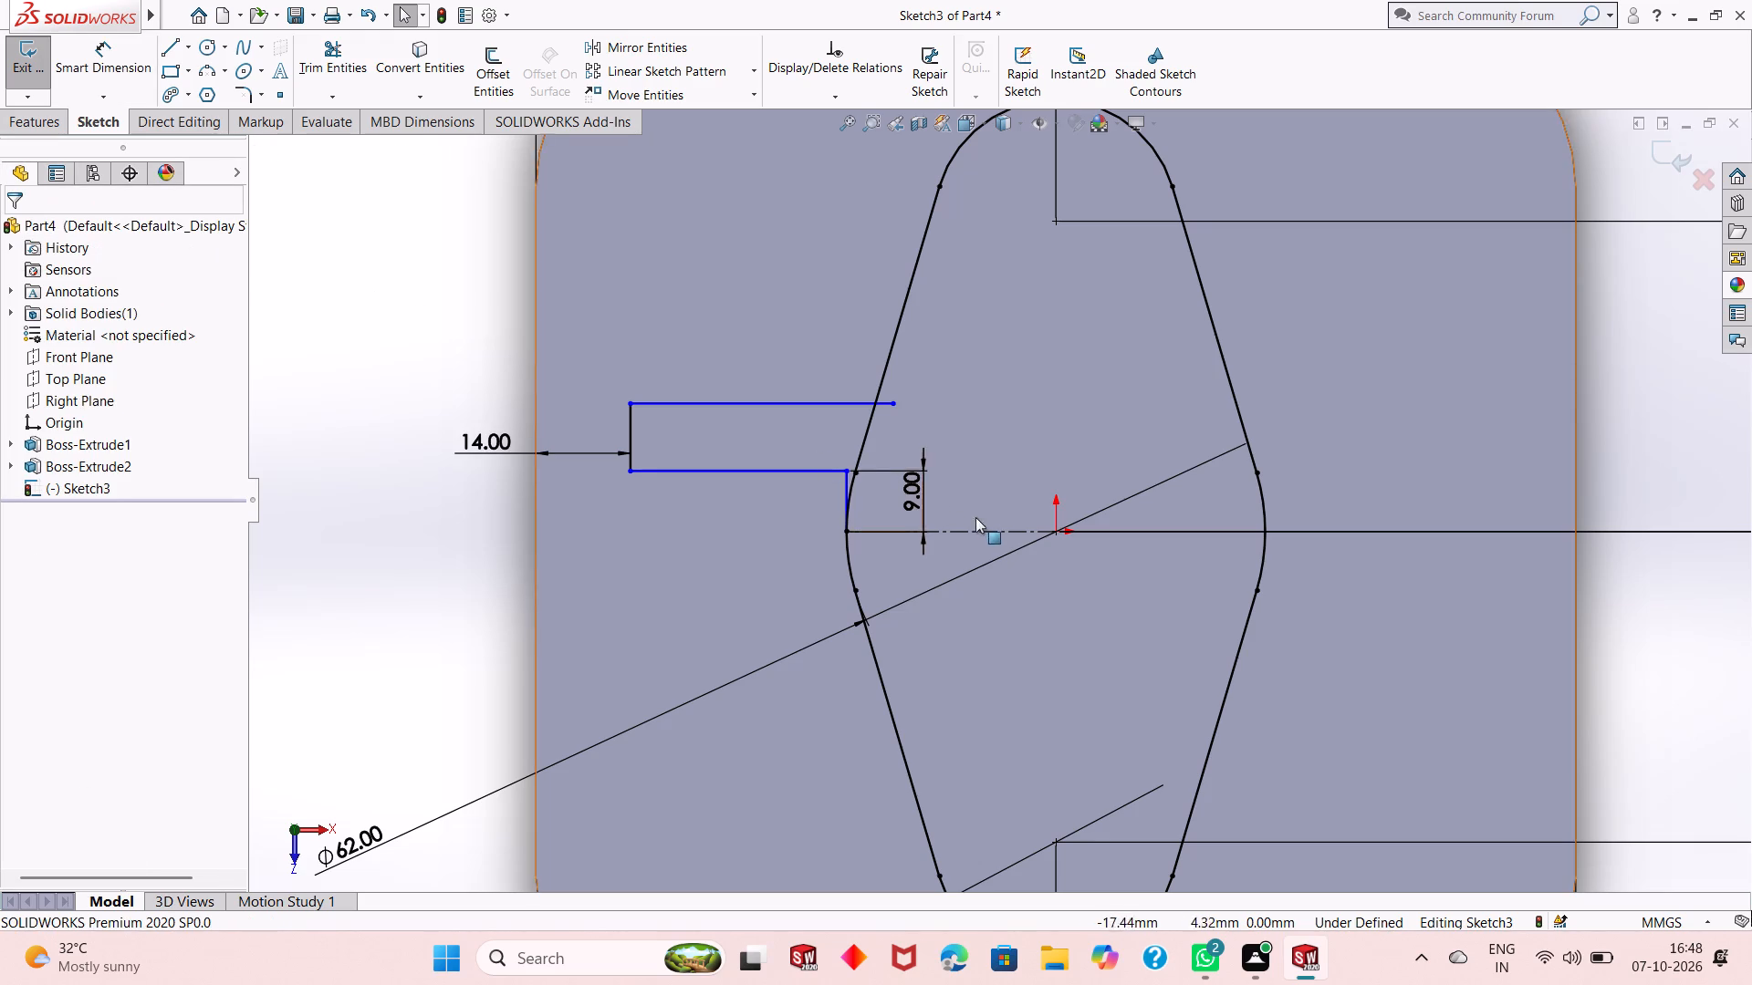
Trim the end of the arm's upper line that extends inside the slanted outline.
left_click(317, 74)
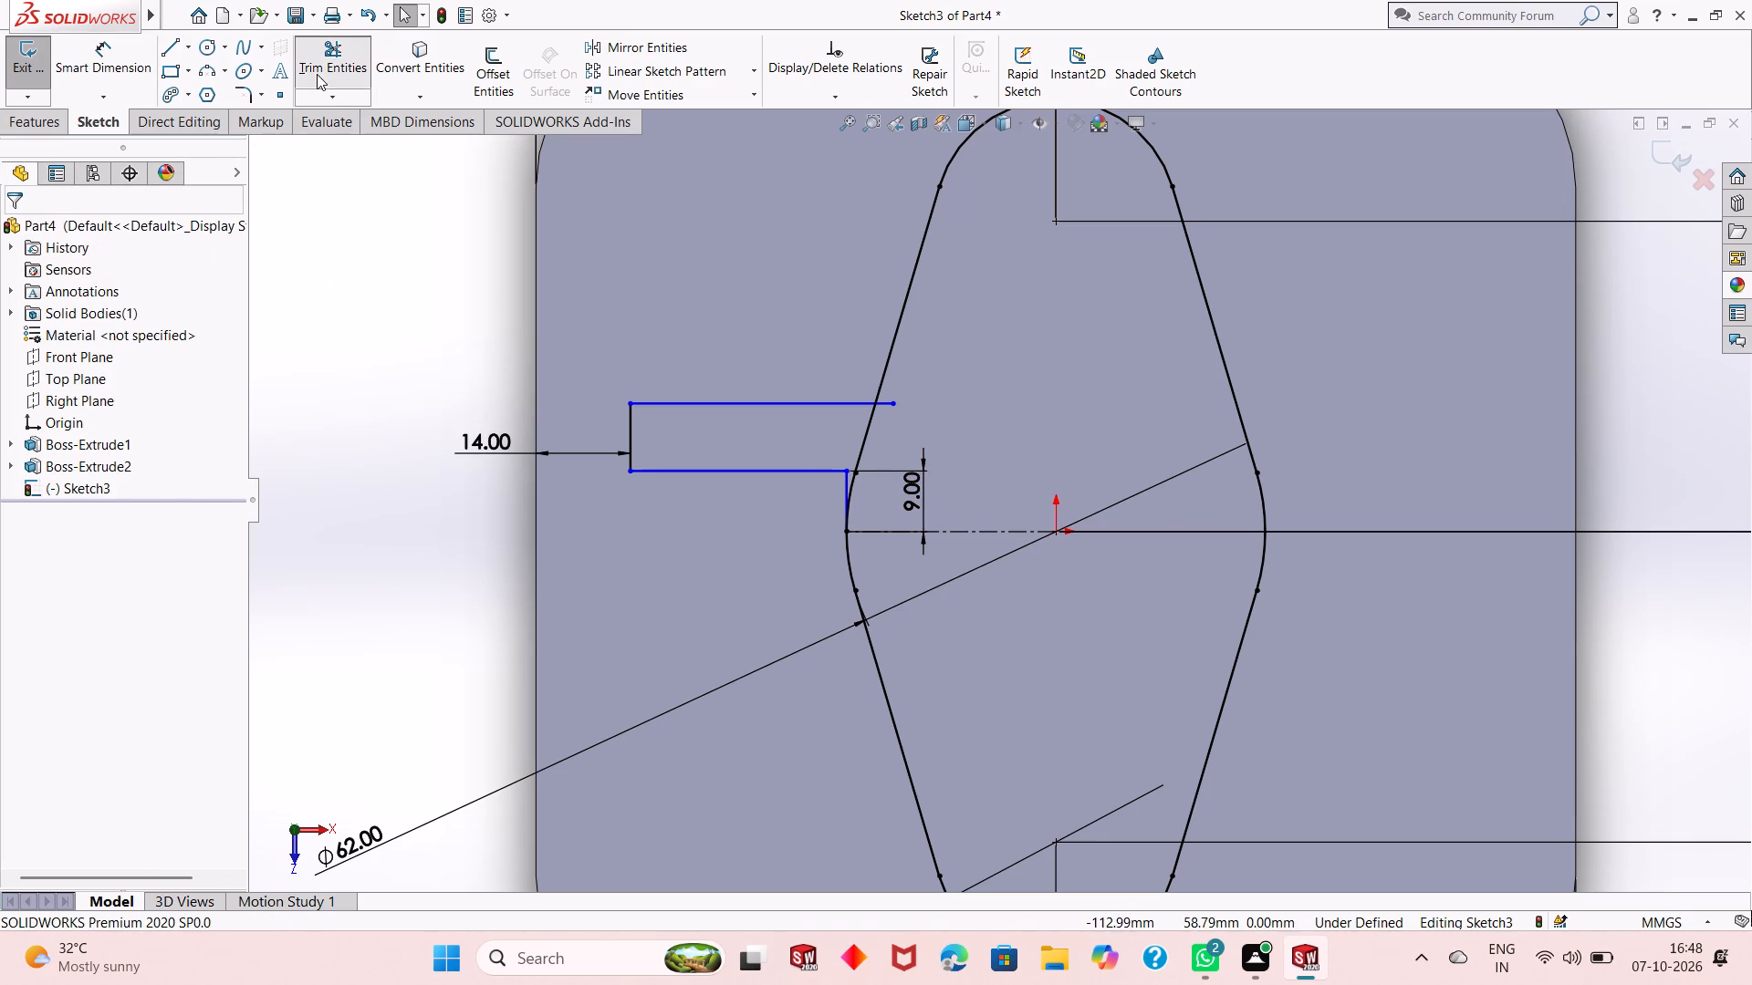
left_click(888, 404)
right_click(326, 353)
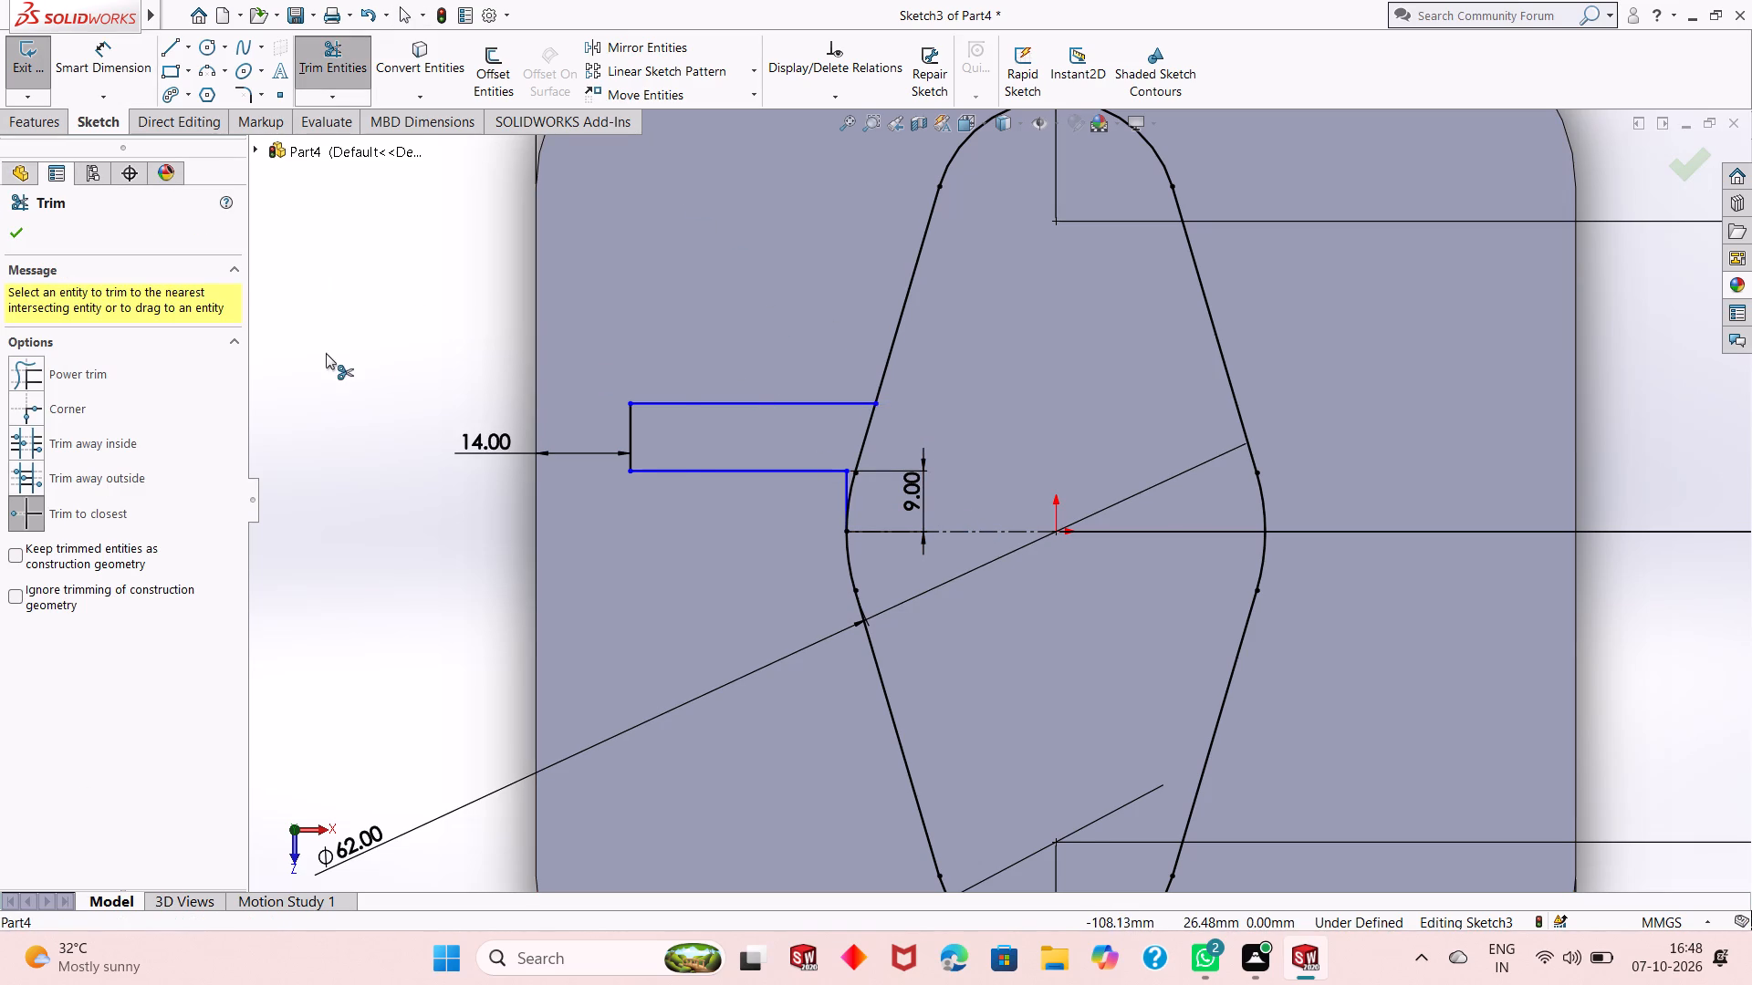
left_click(391, 411)
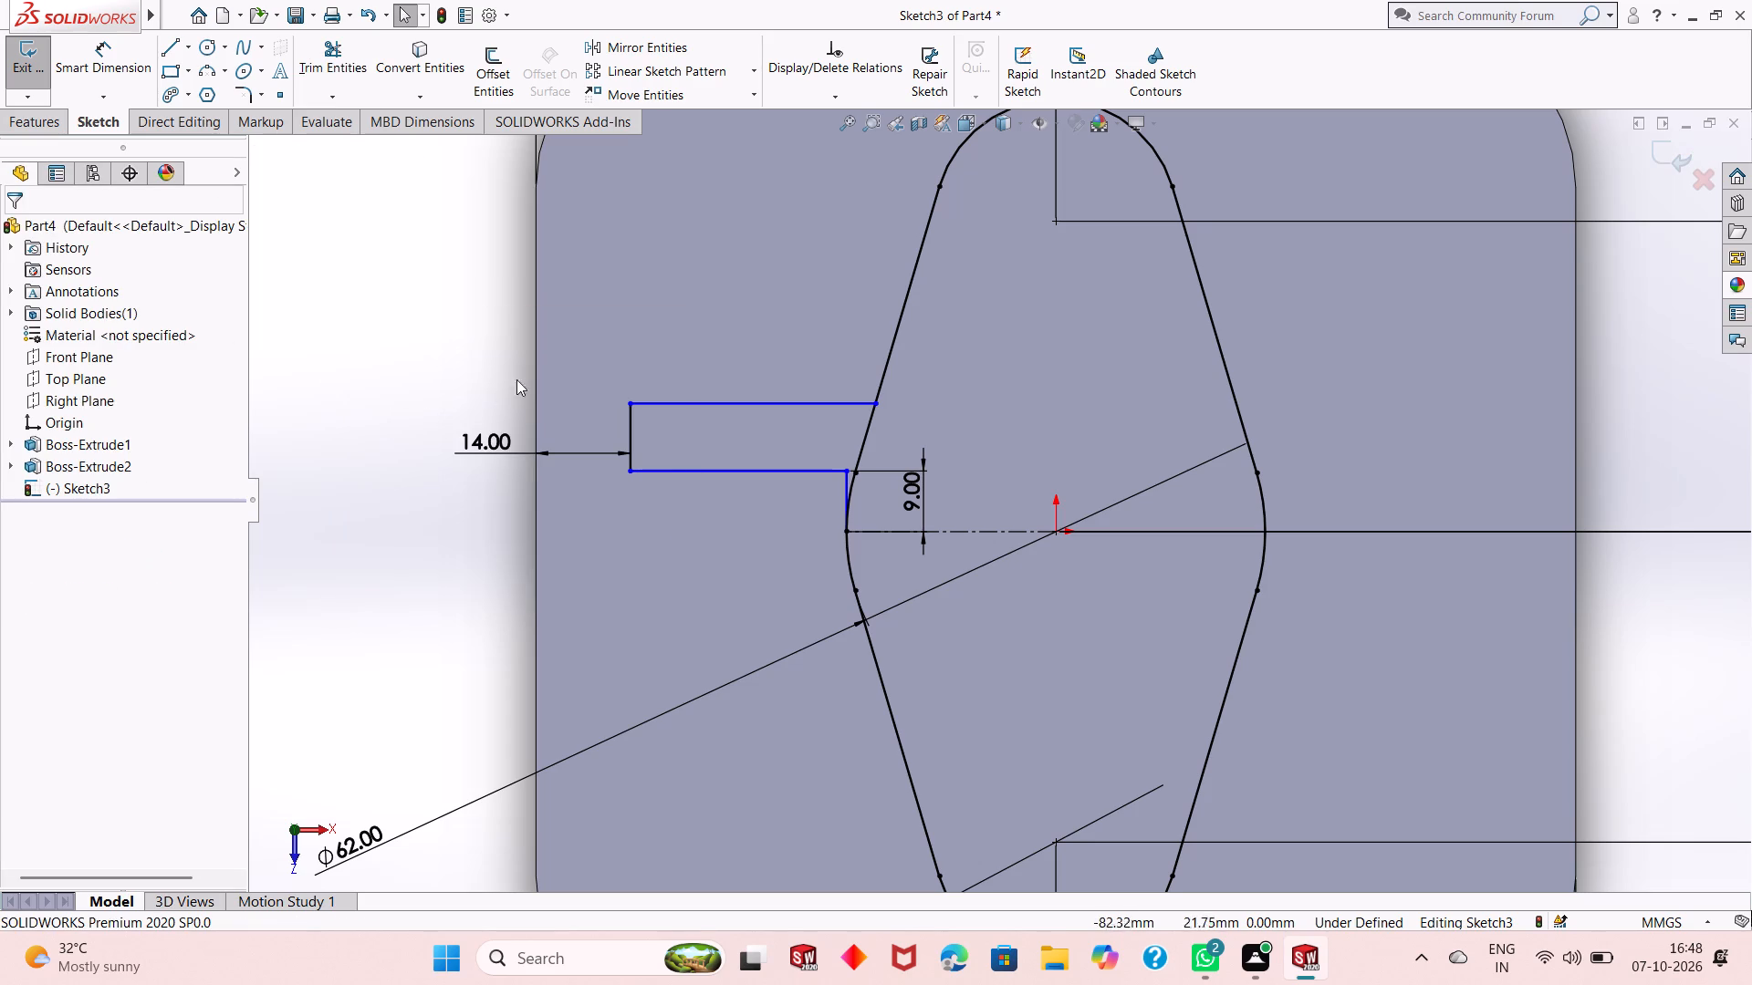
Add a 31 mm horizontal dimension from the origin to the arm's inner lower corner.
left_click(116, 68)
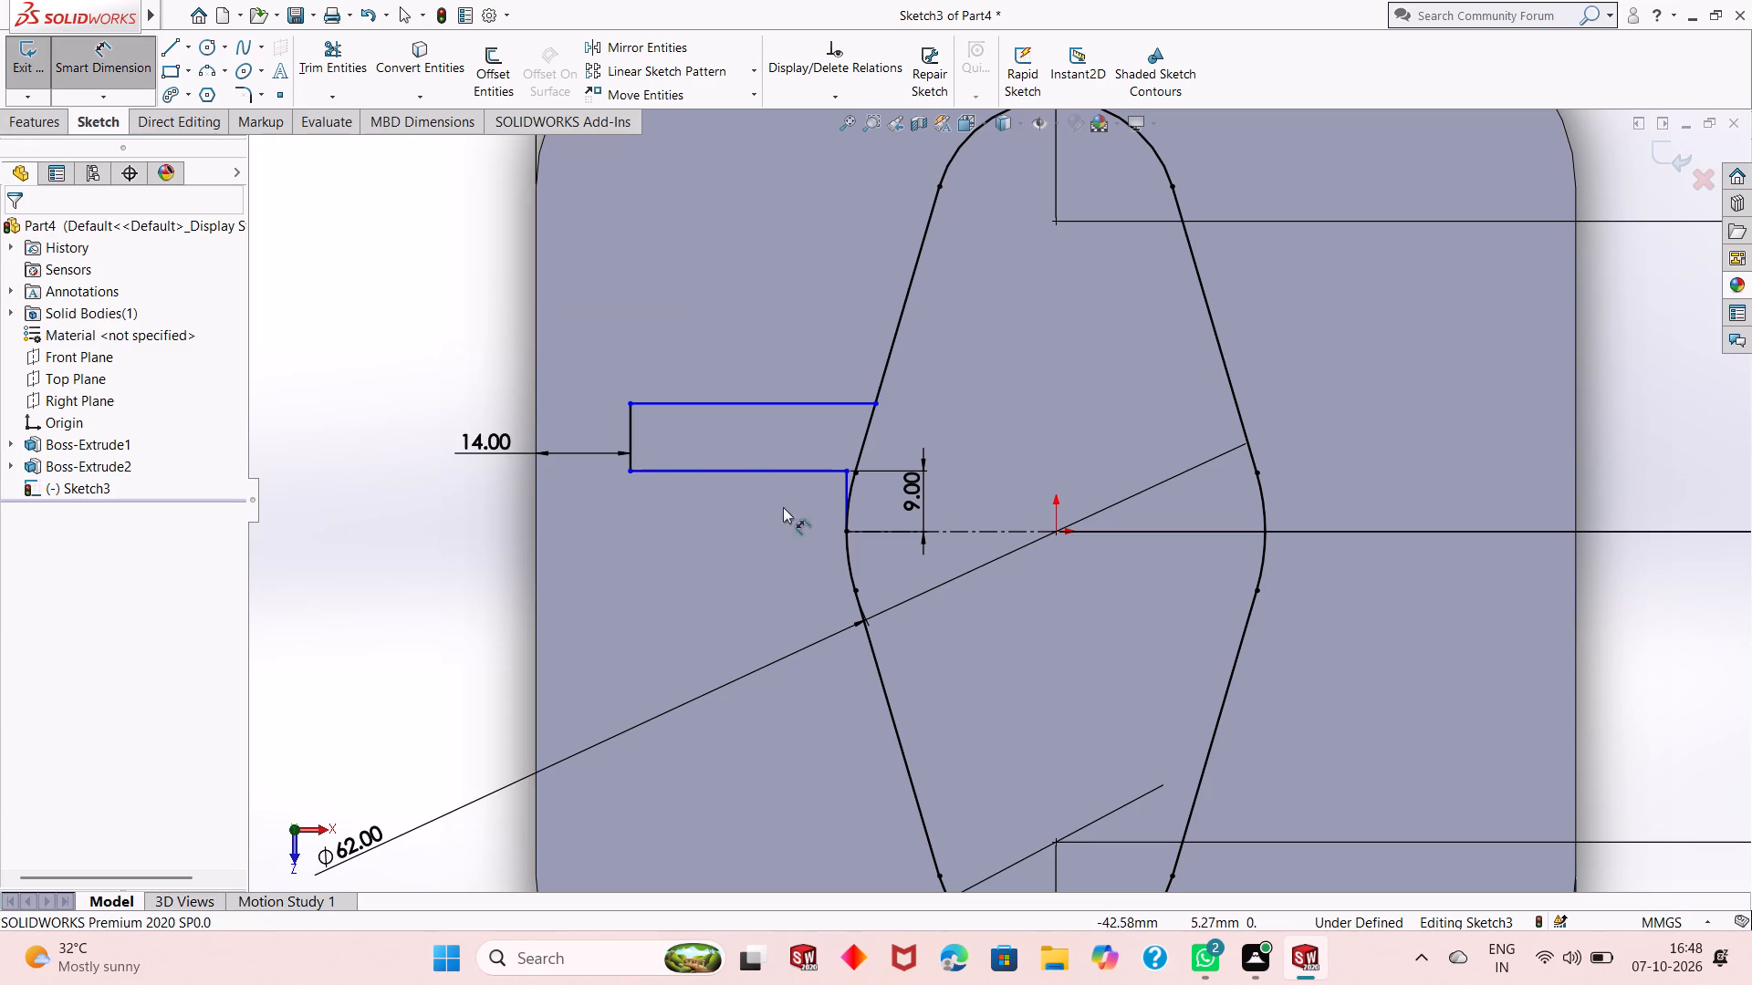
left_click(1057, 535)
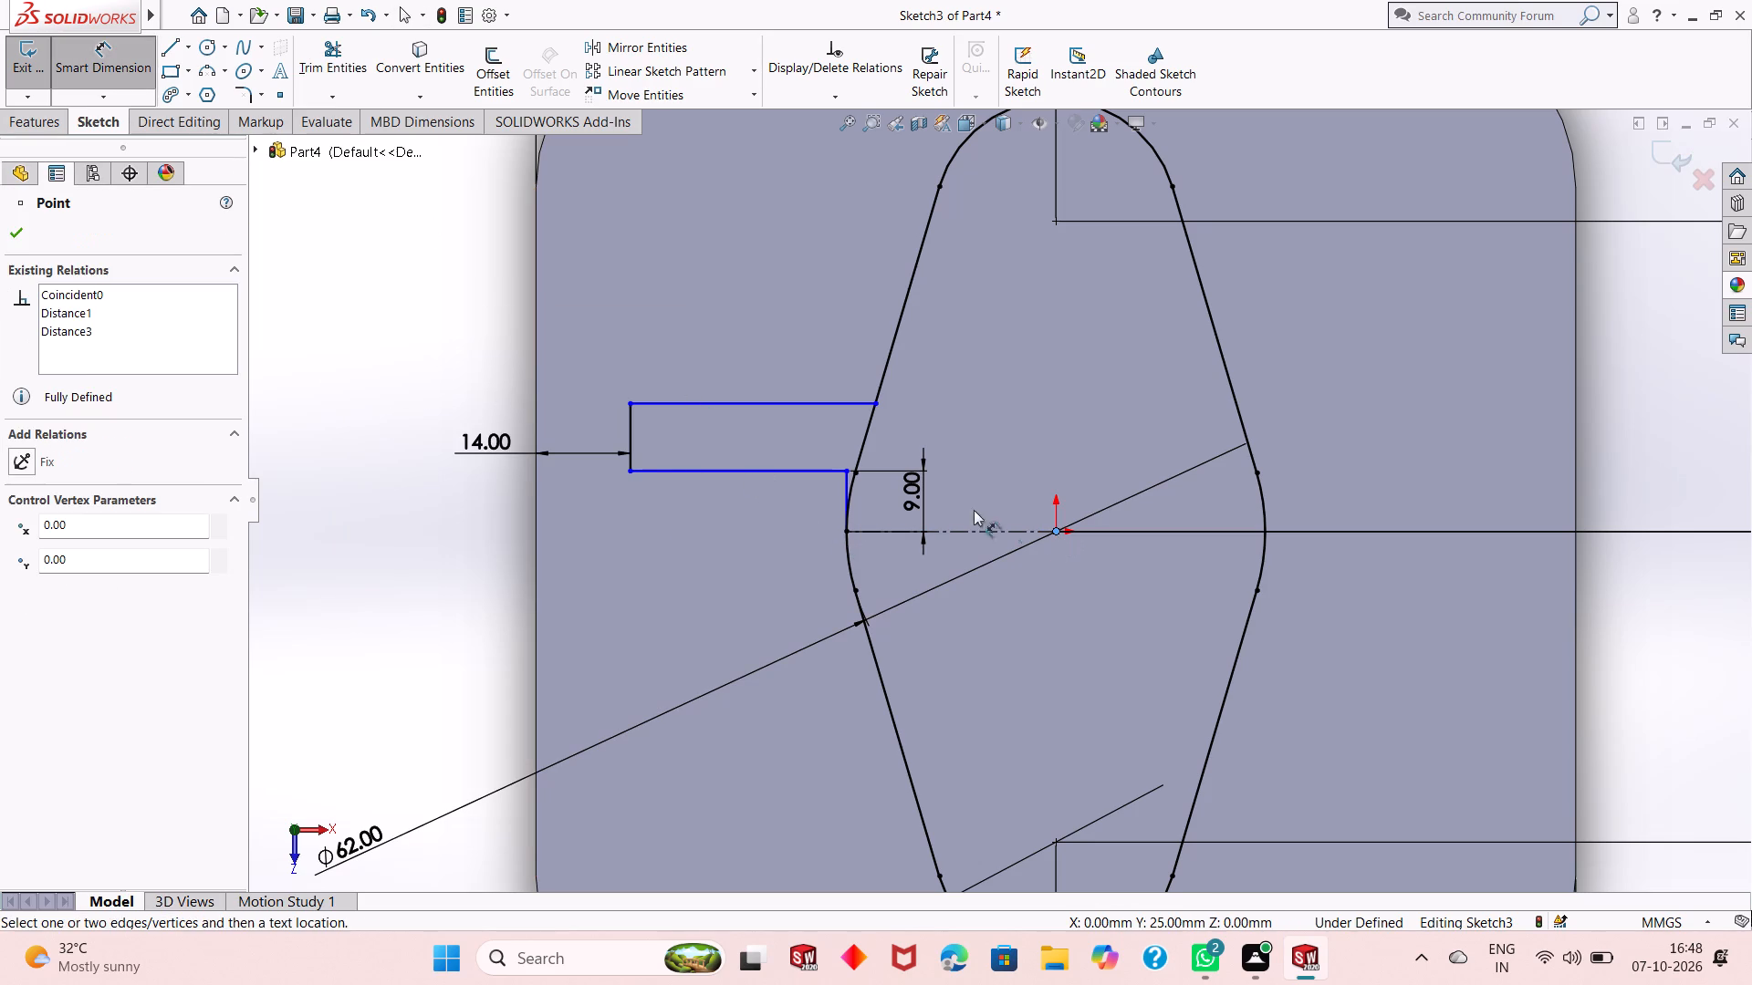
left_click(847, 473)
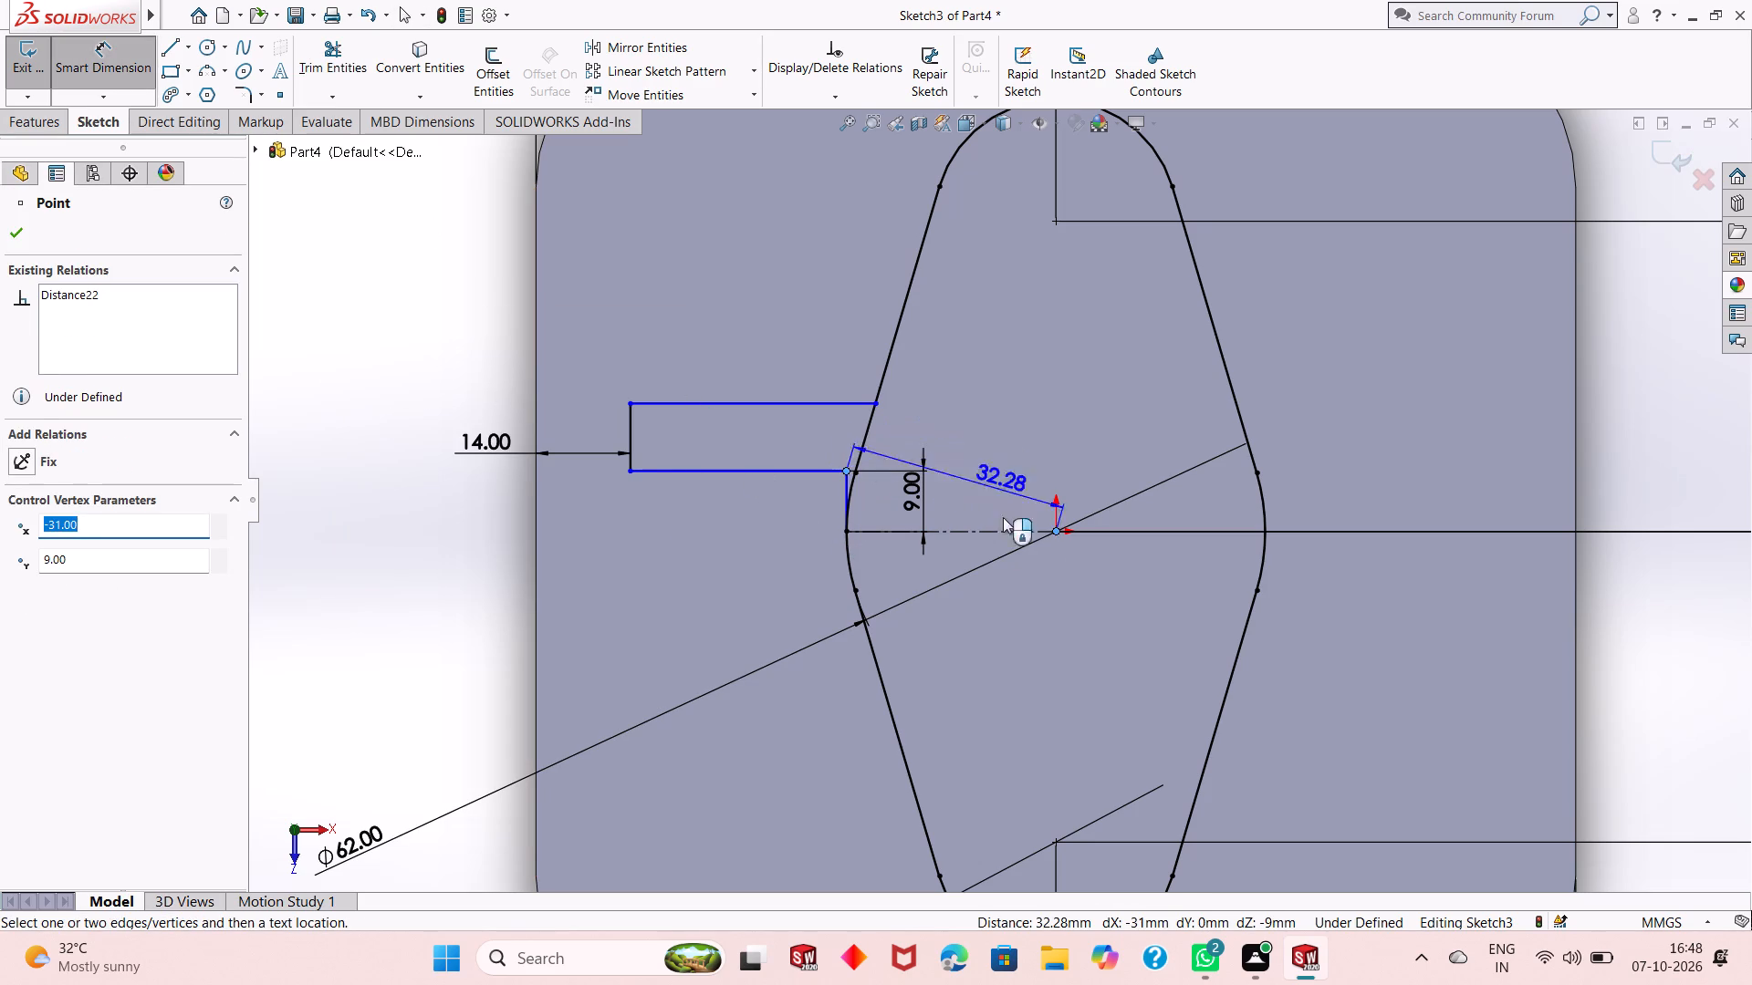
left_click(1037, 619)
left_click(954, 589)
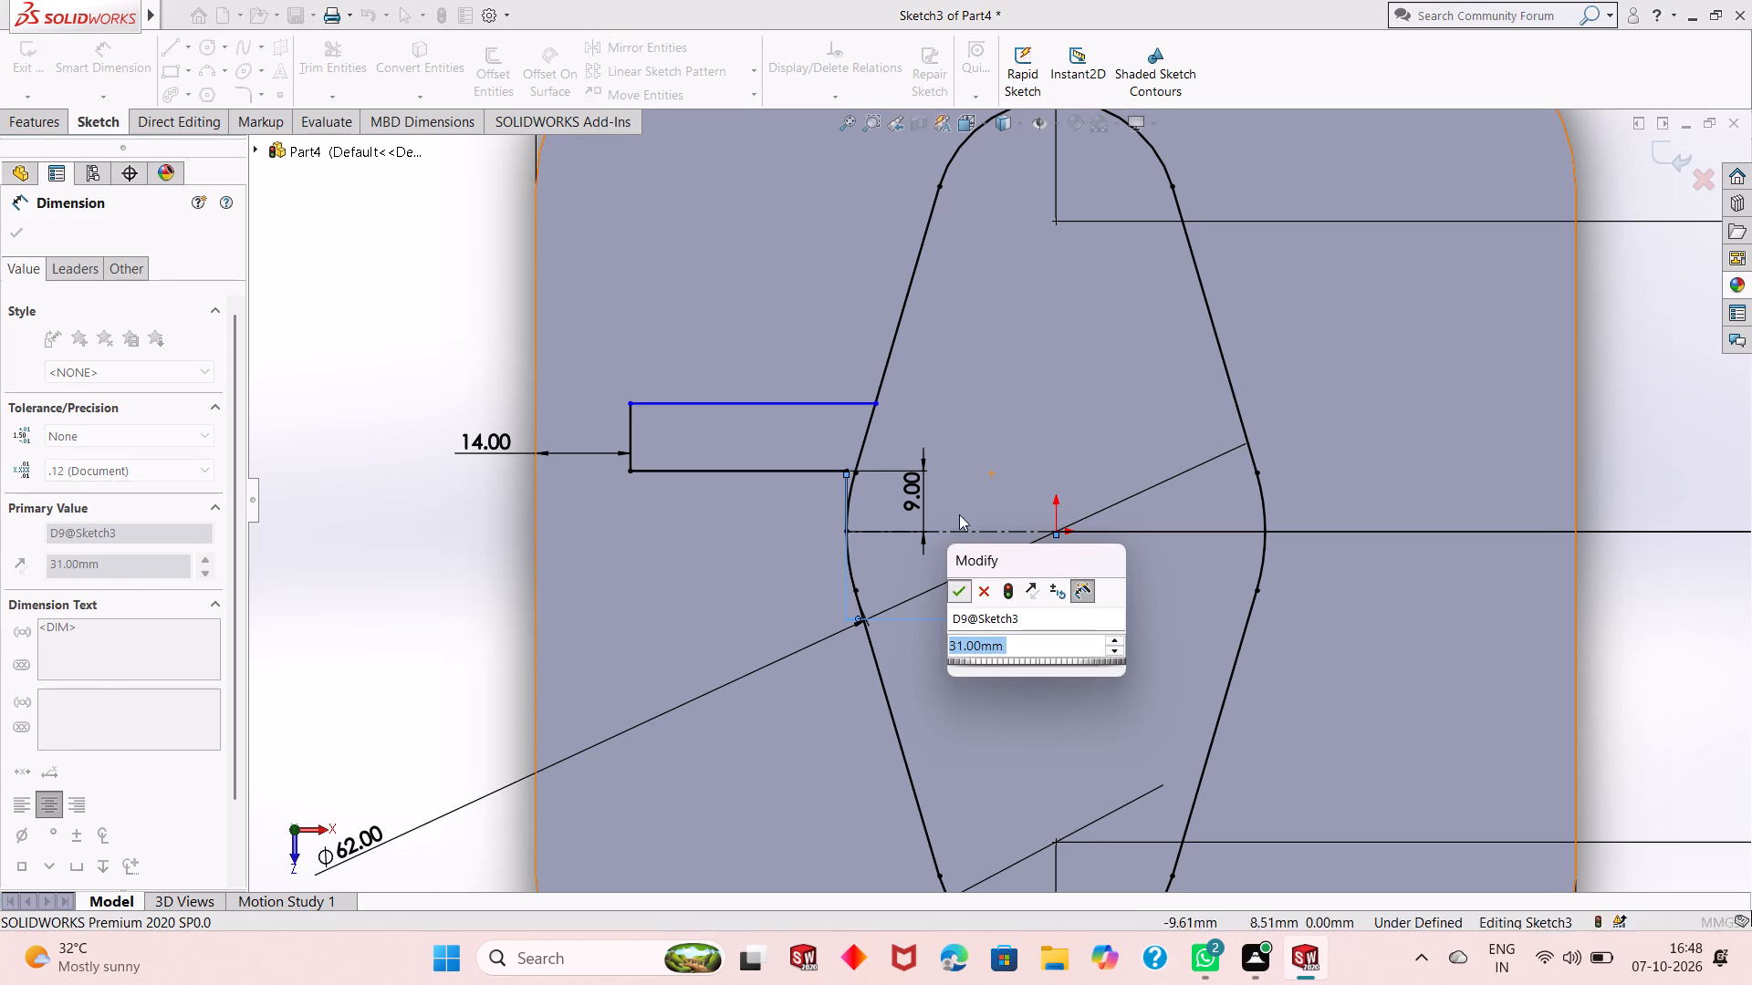
Dimension the vertical distance from the origin to the arm's upper line as 19 mm.
left_click(810, 405)
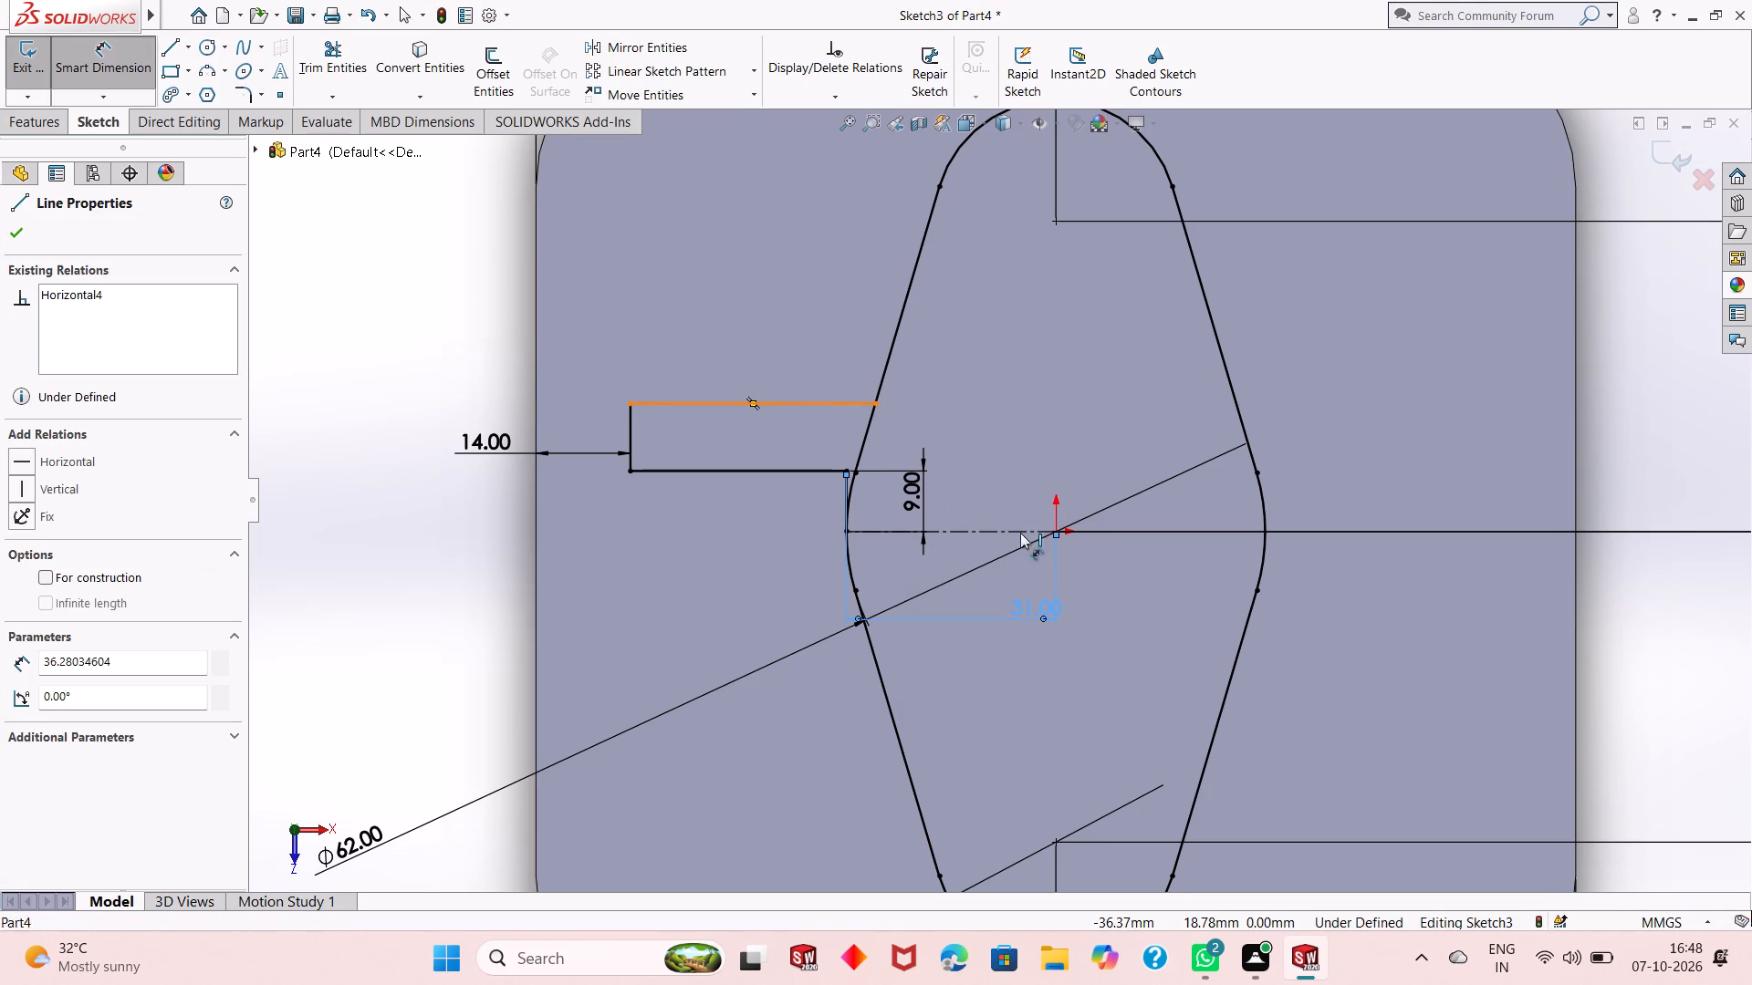
left_click(1057, 531)
left_click(325, 483)
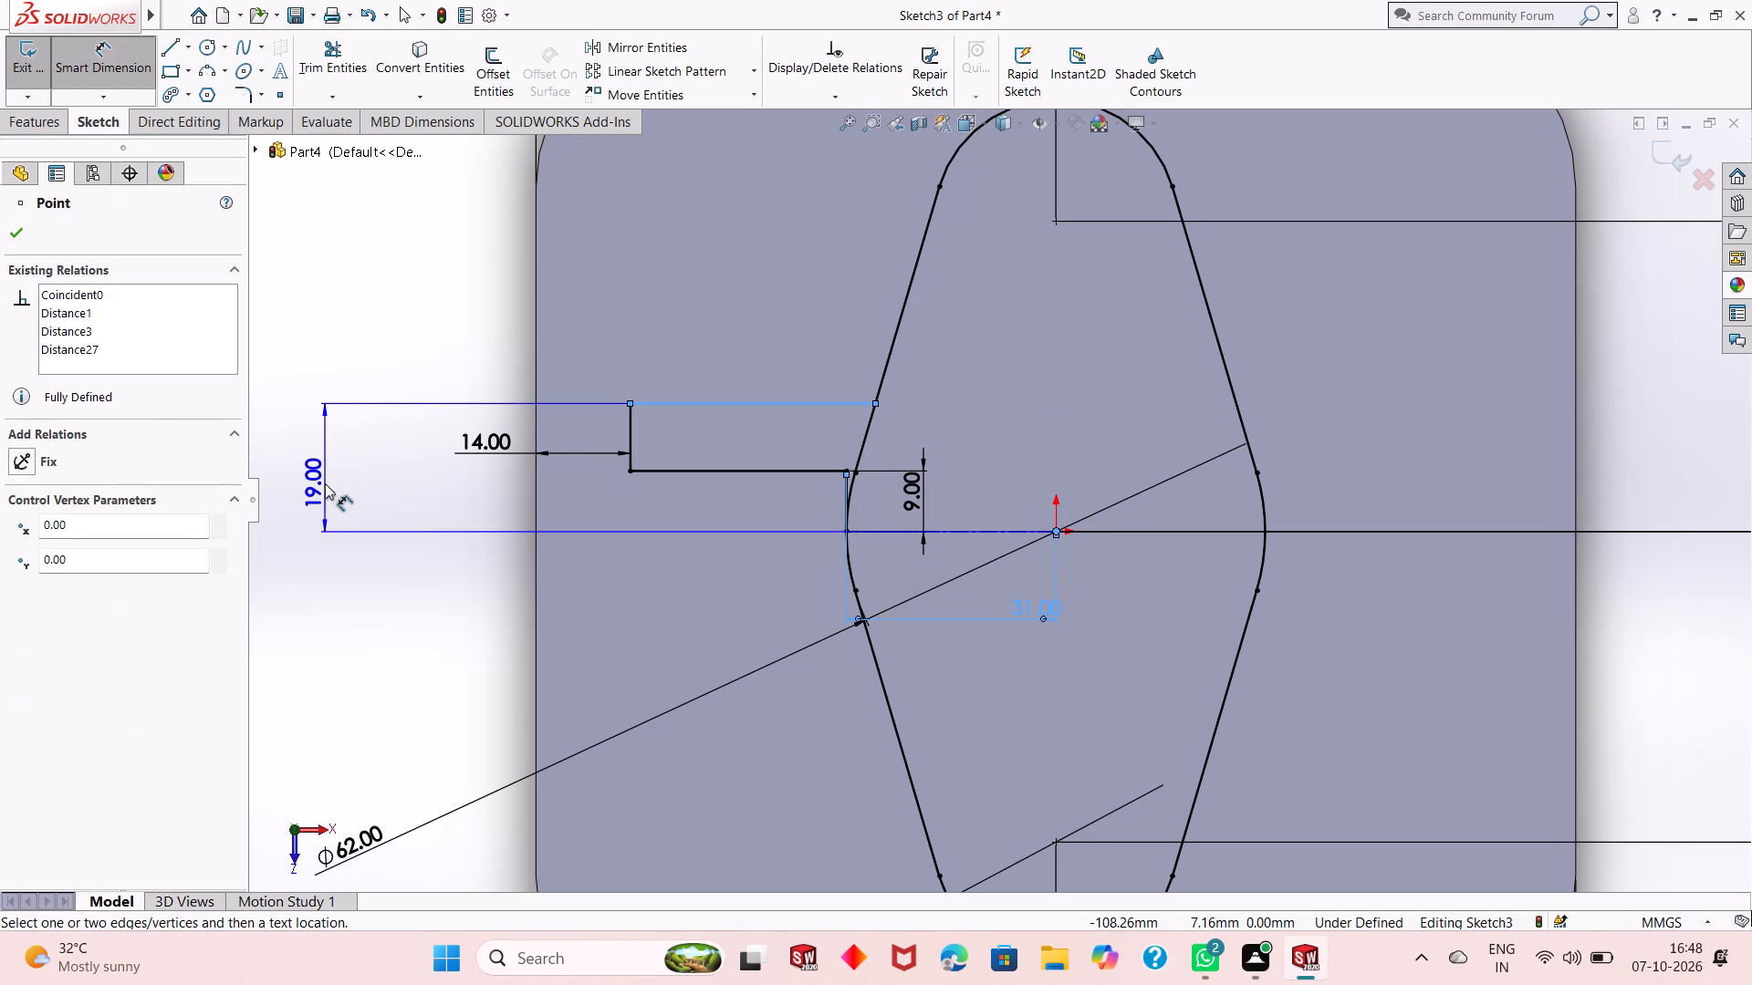
left_click(240, 451)
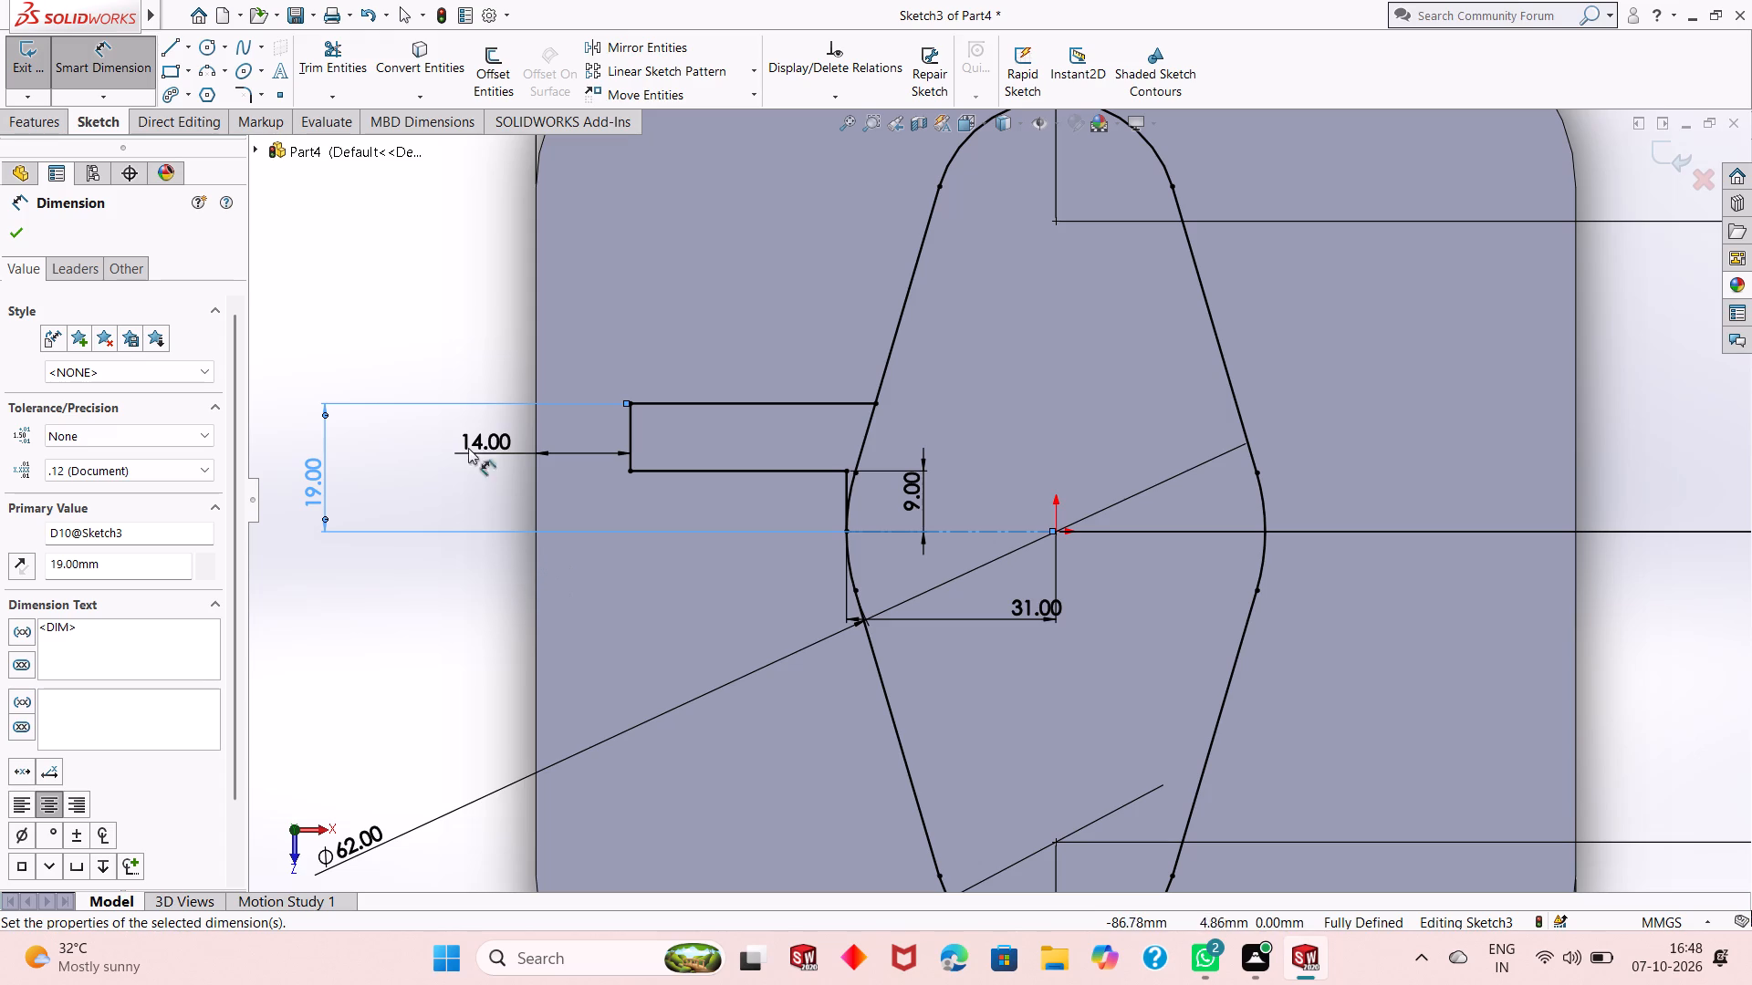
right_click(447, 325)
left_click(541, 378)
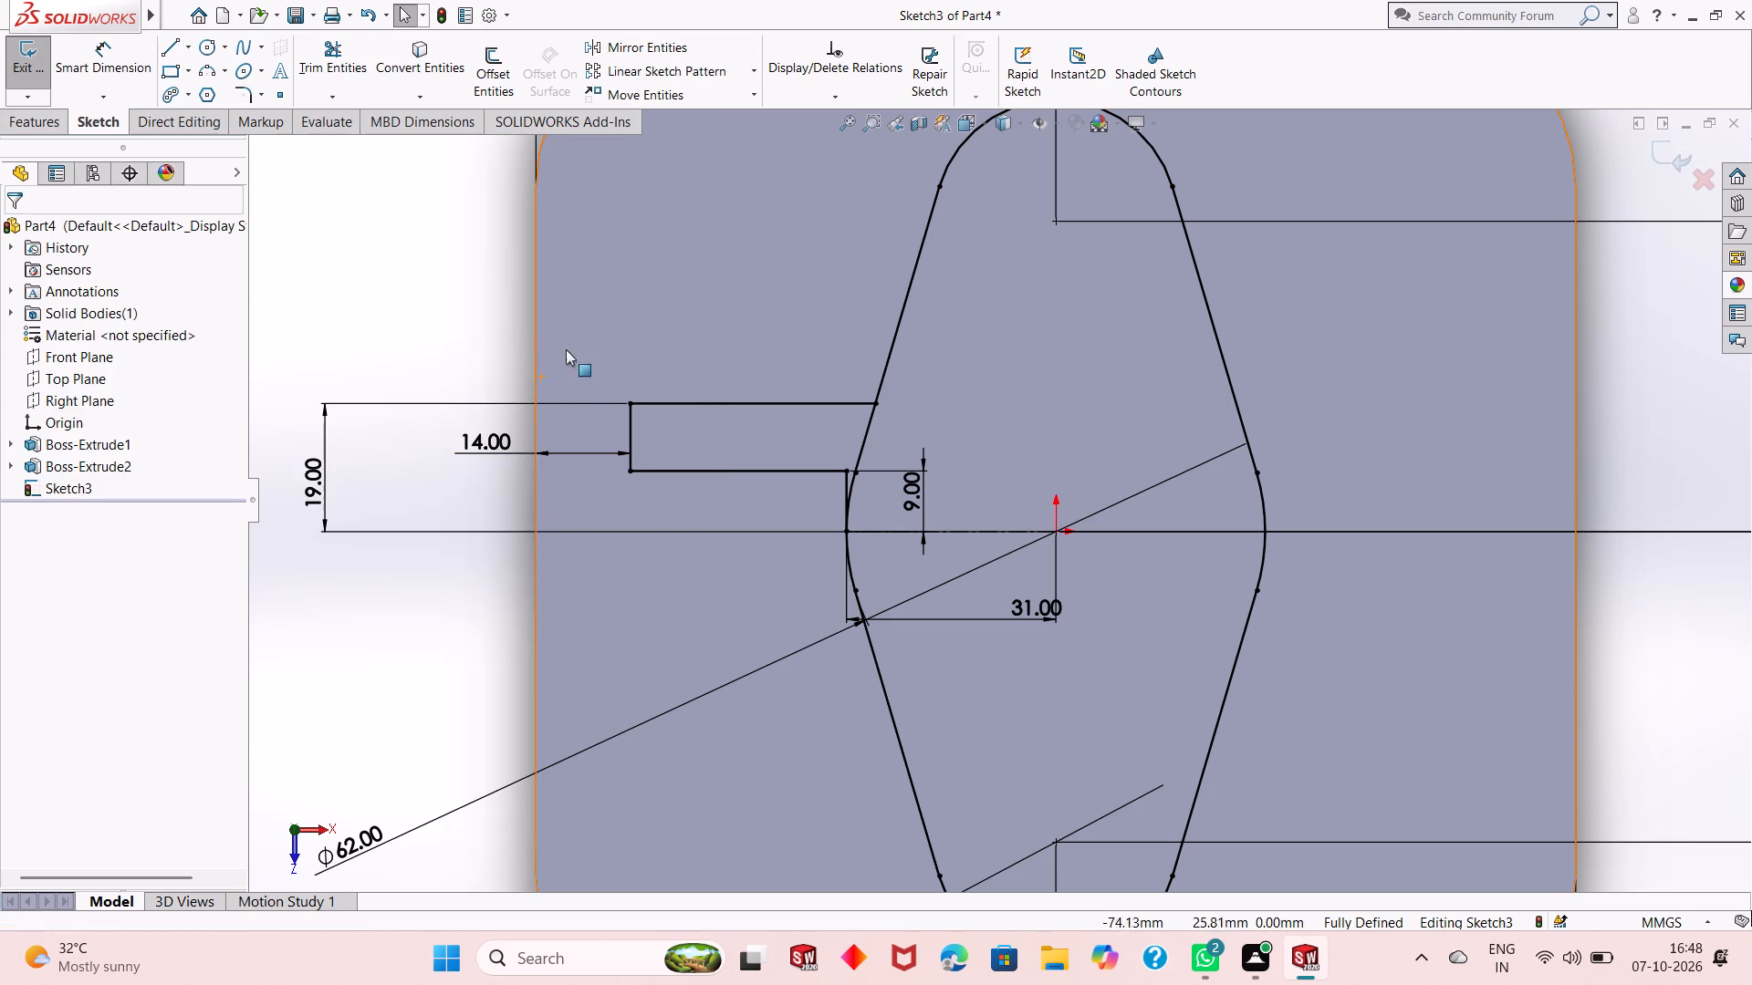
Mirror the arm's three lines and the short 9 mm vertical line about the horizontal centerline.
left_click(694, 44)
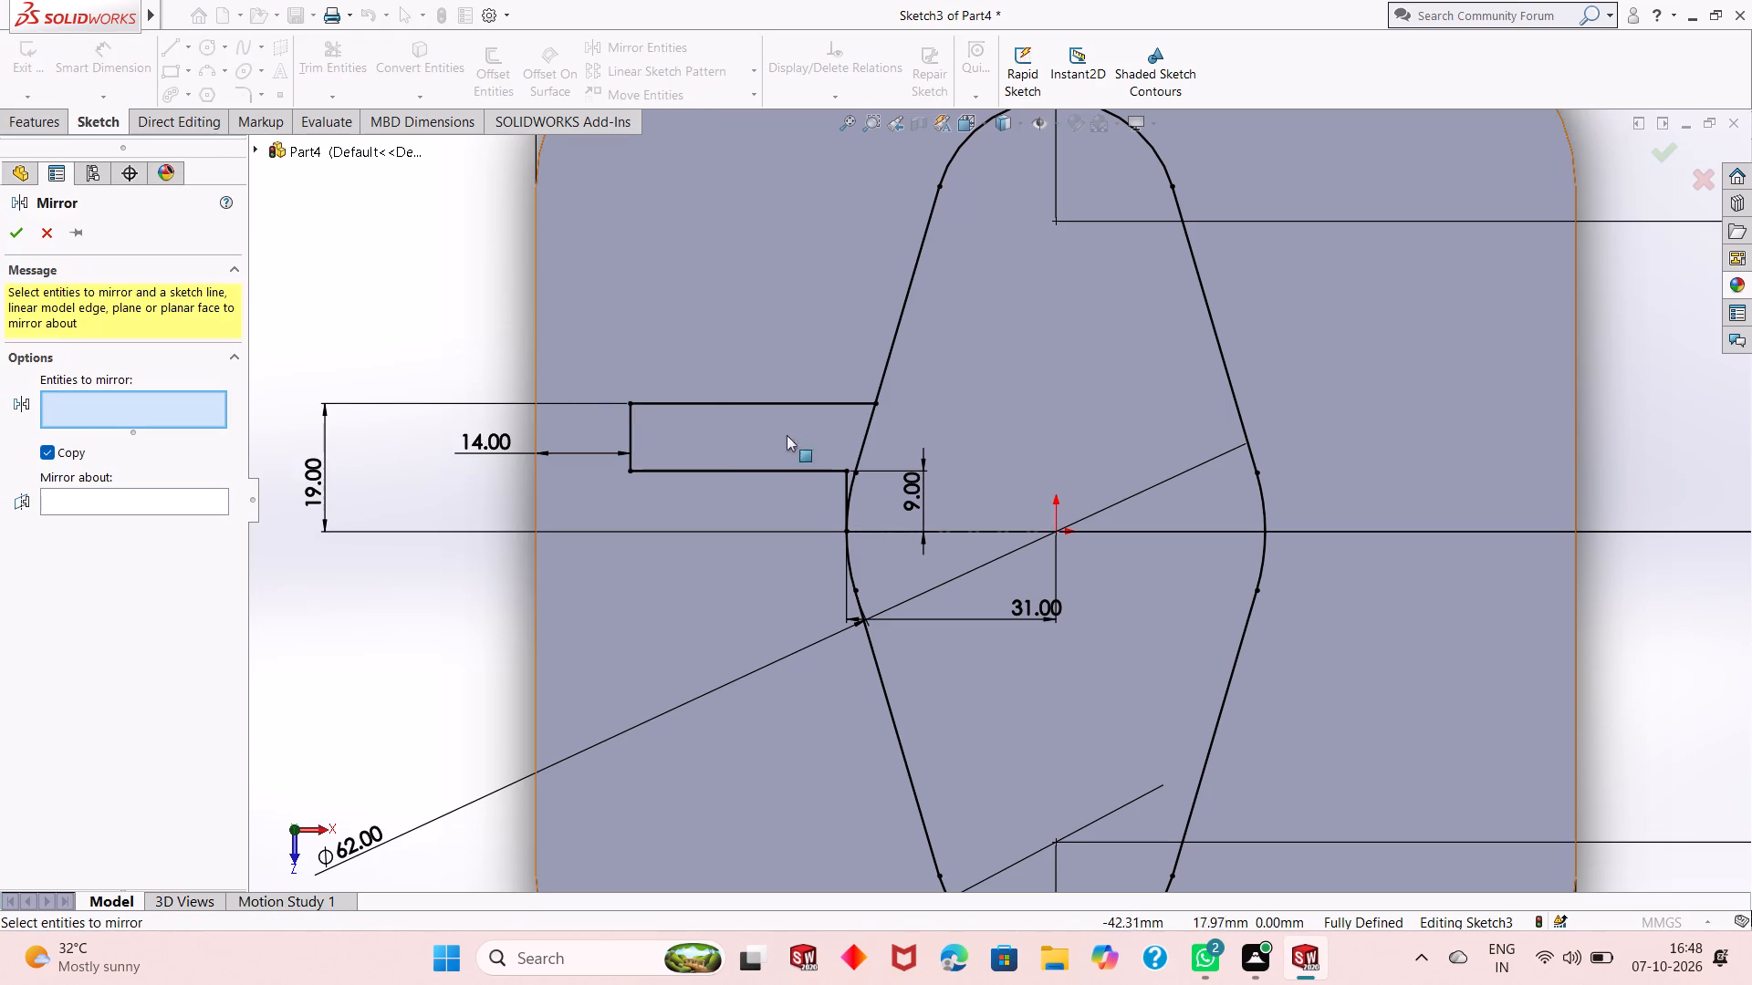
left_click(751, 467)
left_click(845, 482)
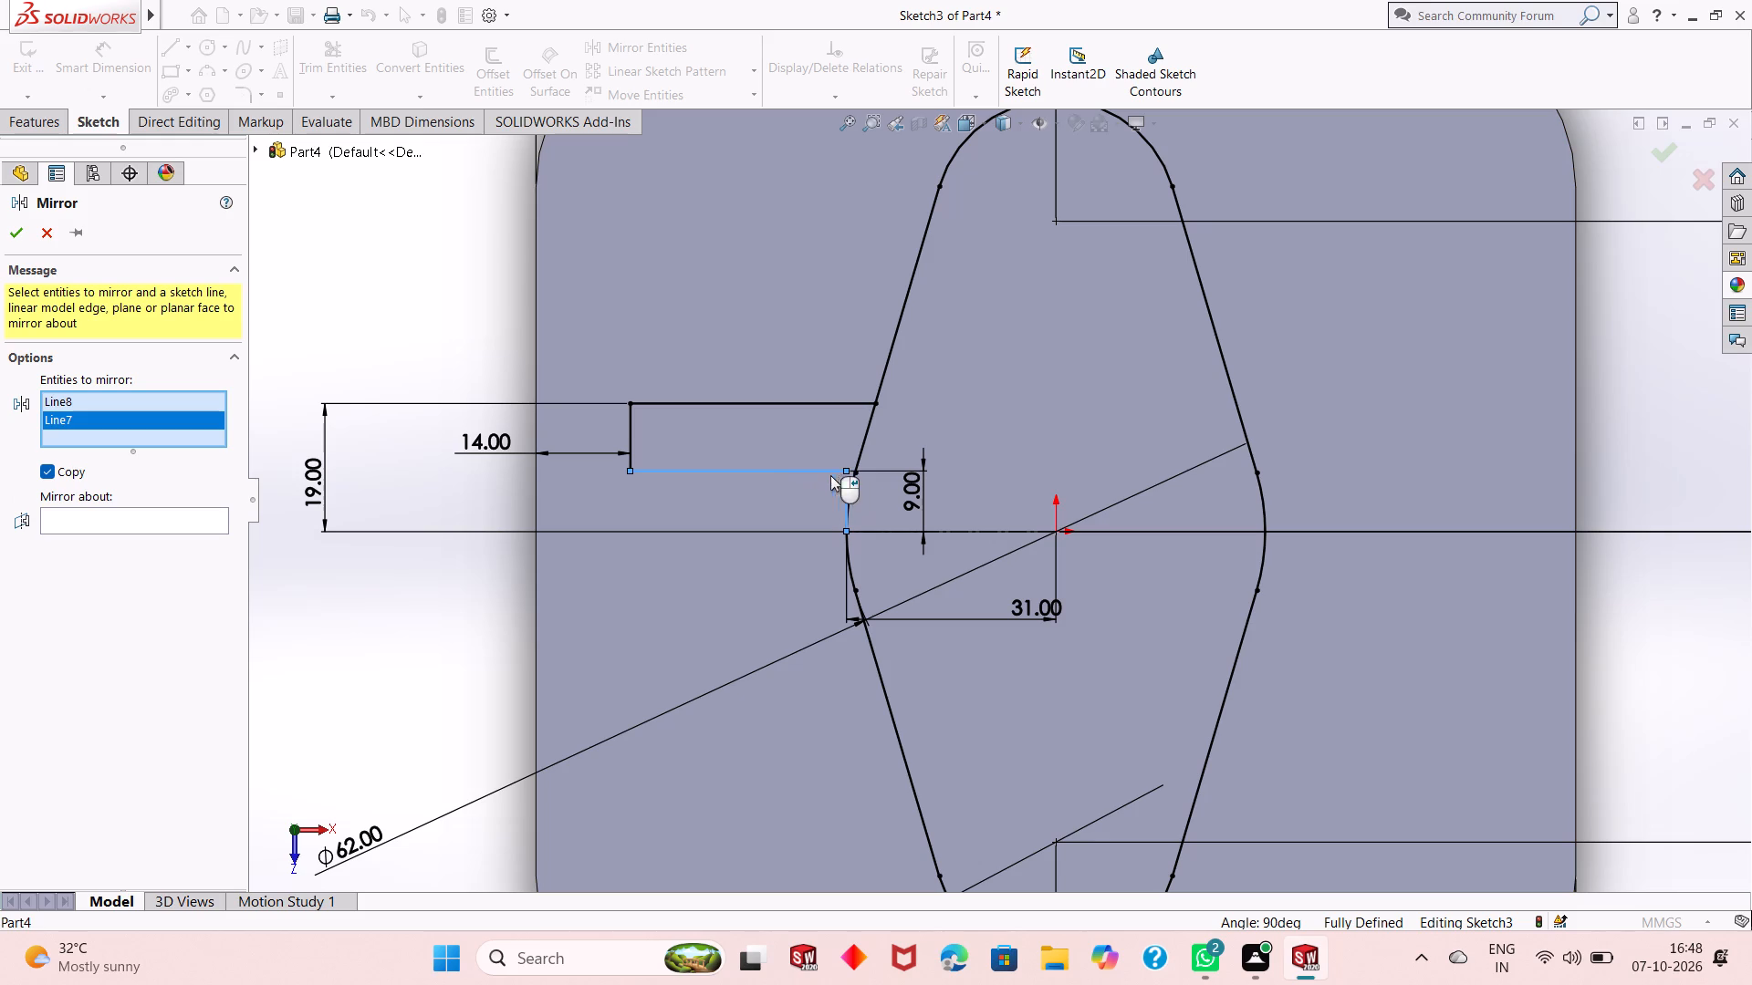
left_click(632, 430)
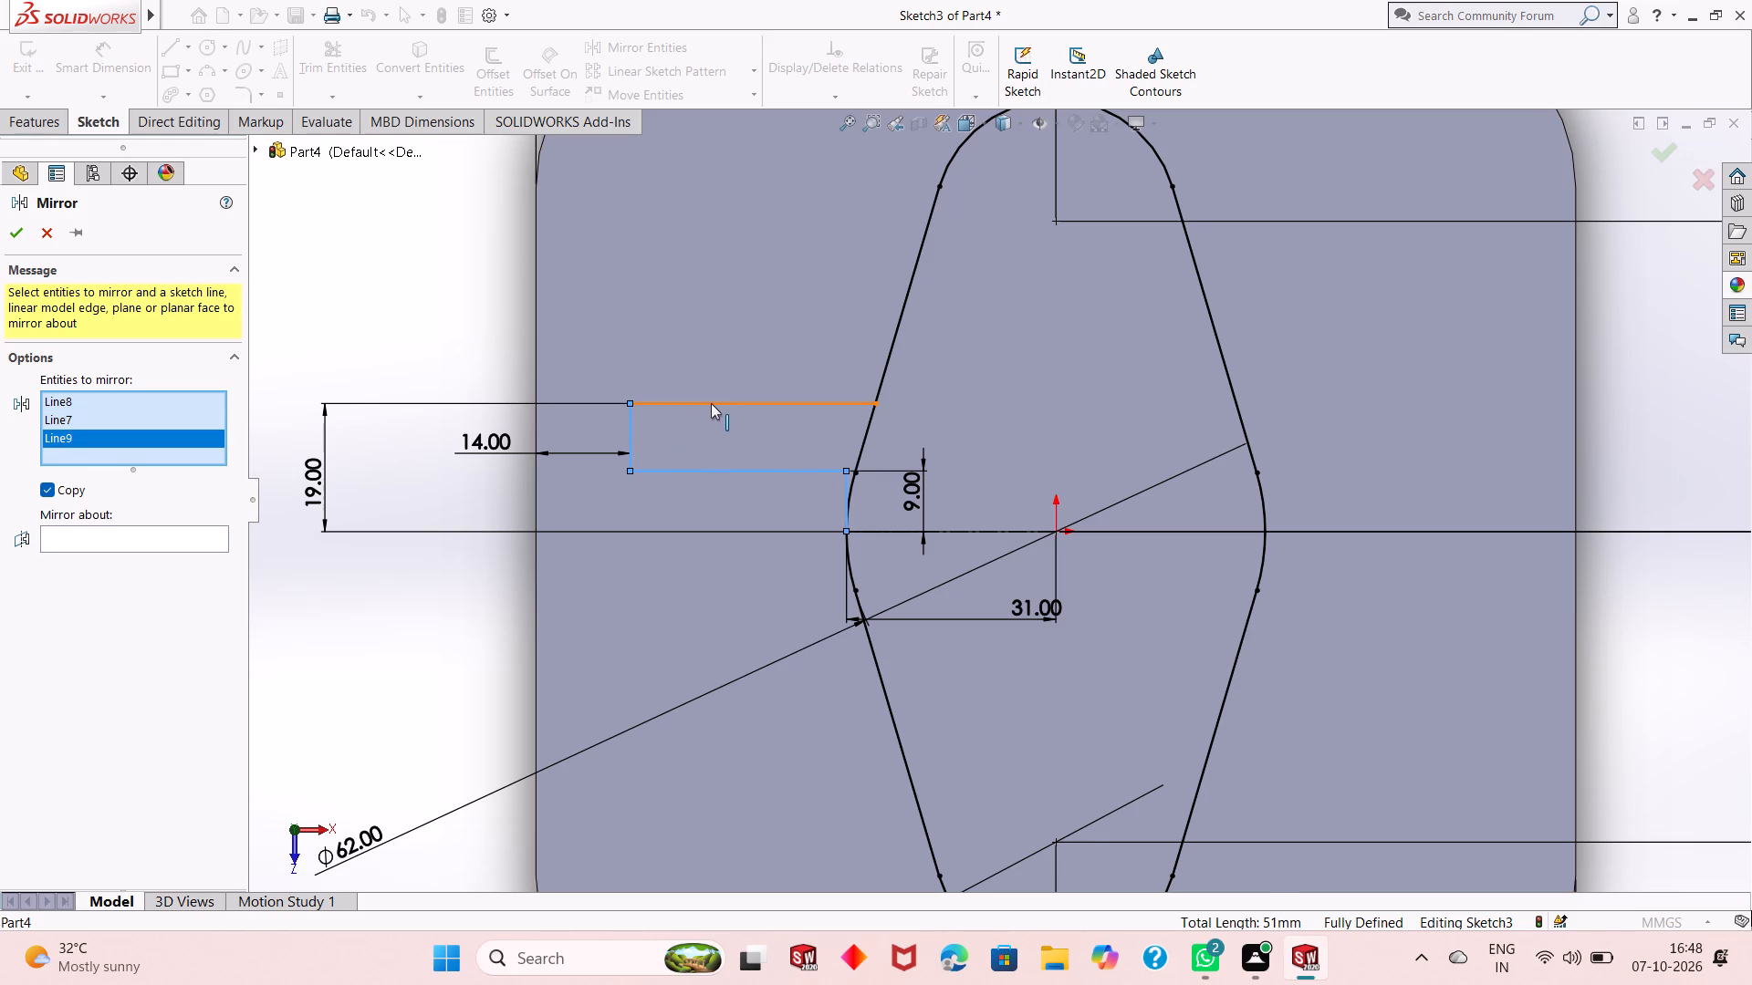
left_click(711, 403)
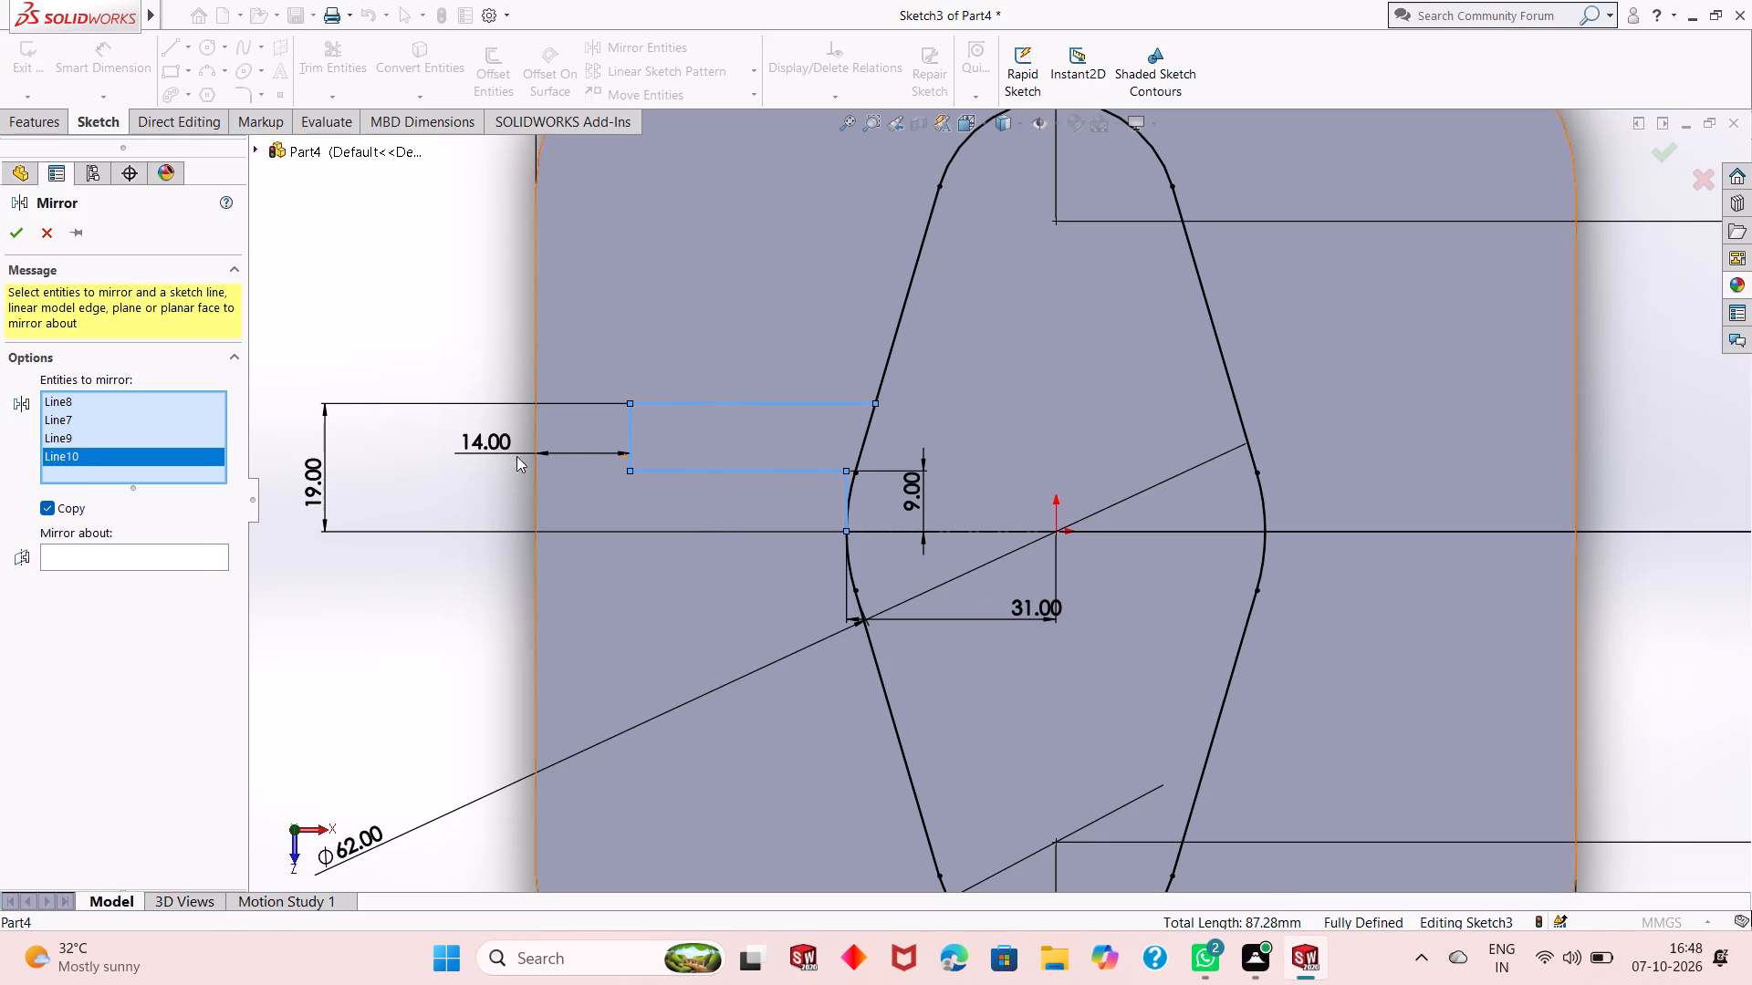
left_click(193, 565)
left_click(201, 559)
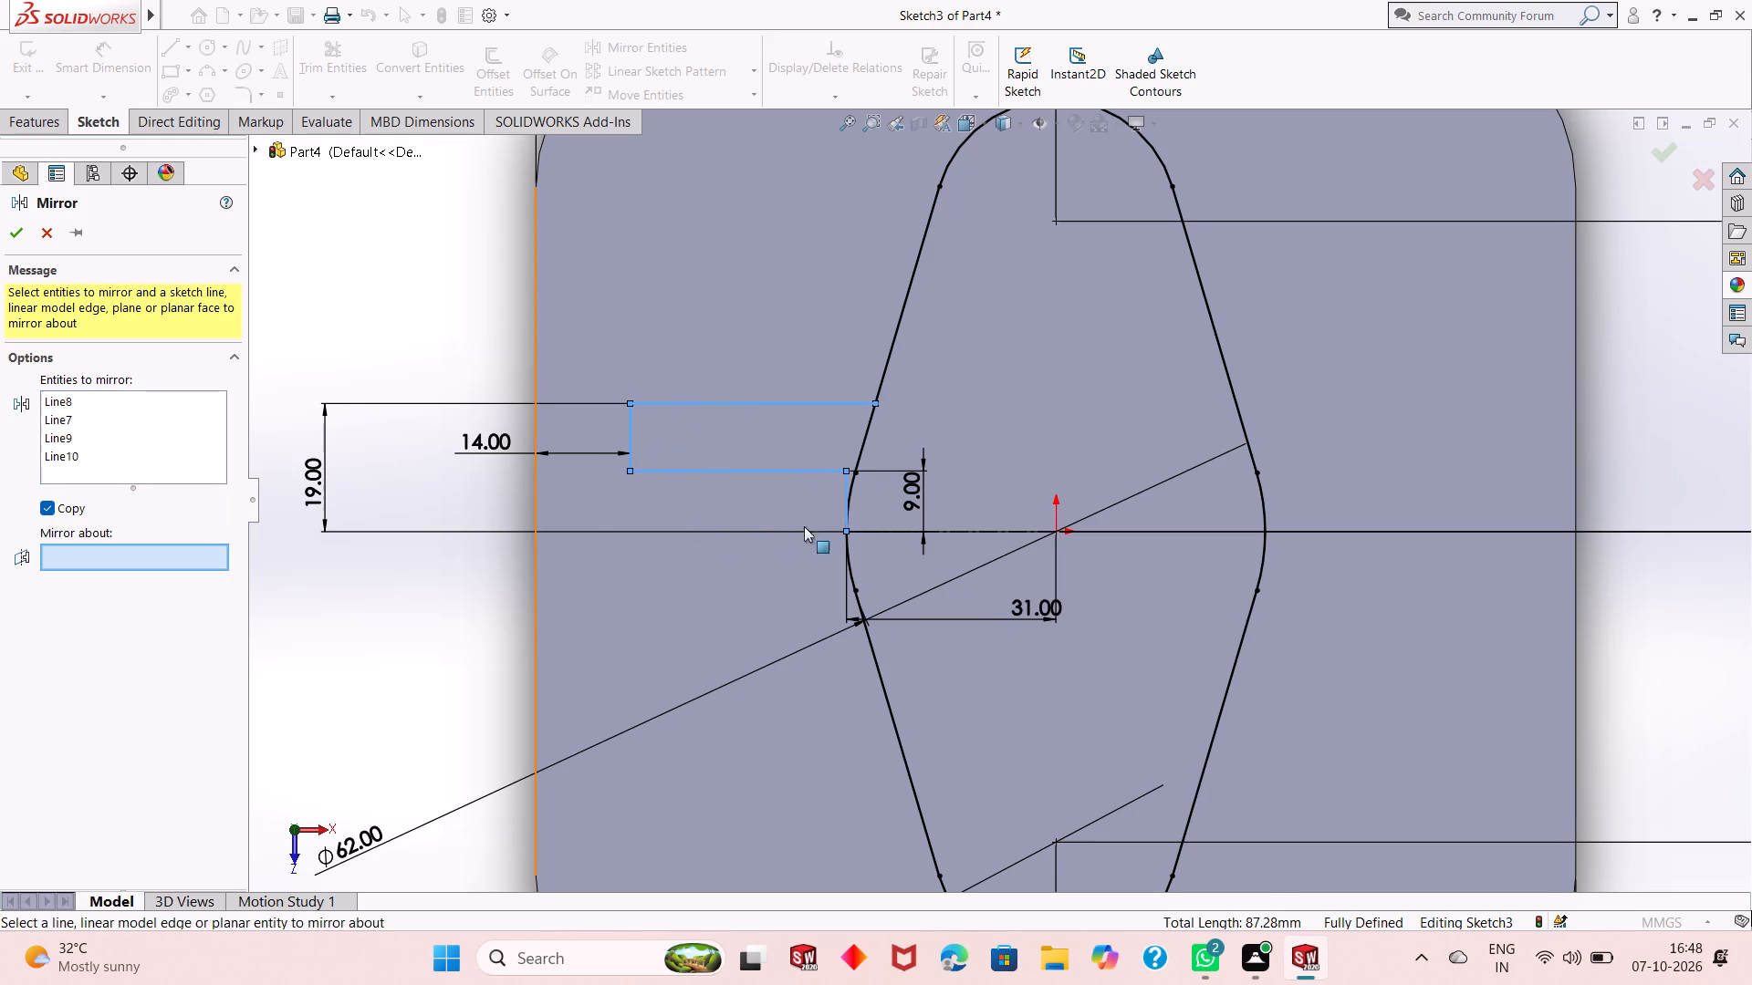
left_click(889, 529)
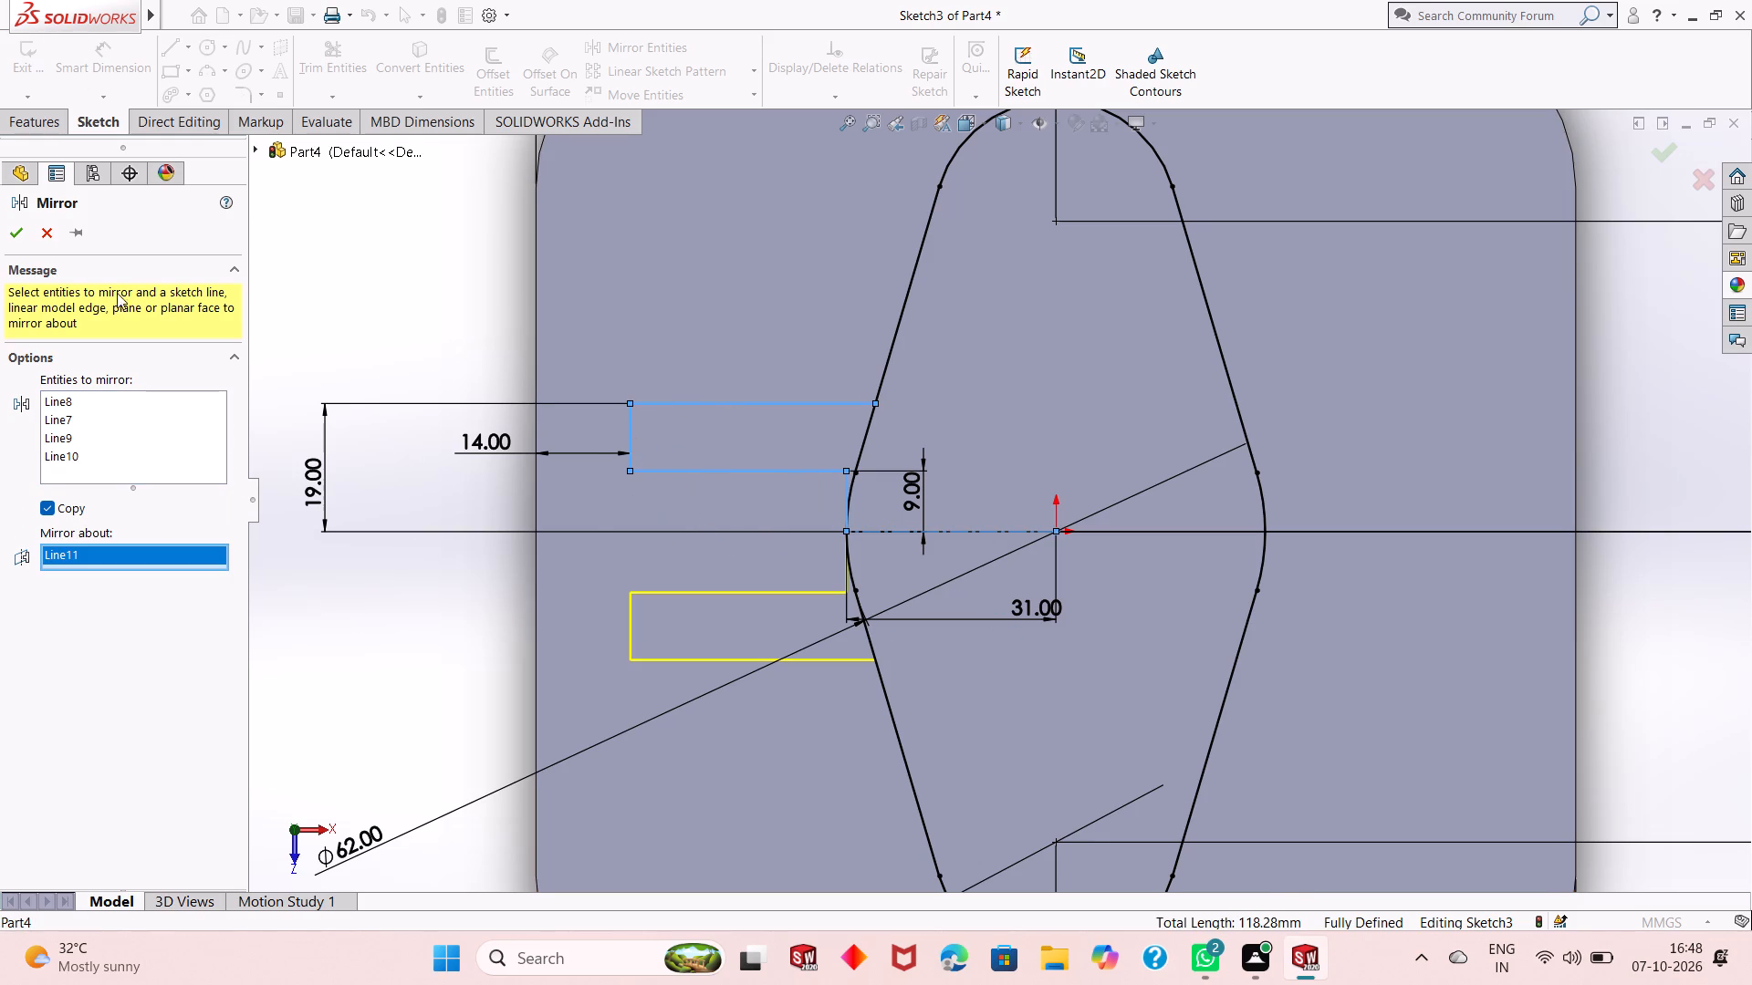
left_click(18, 236)
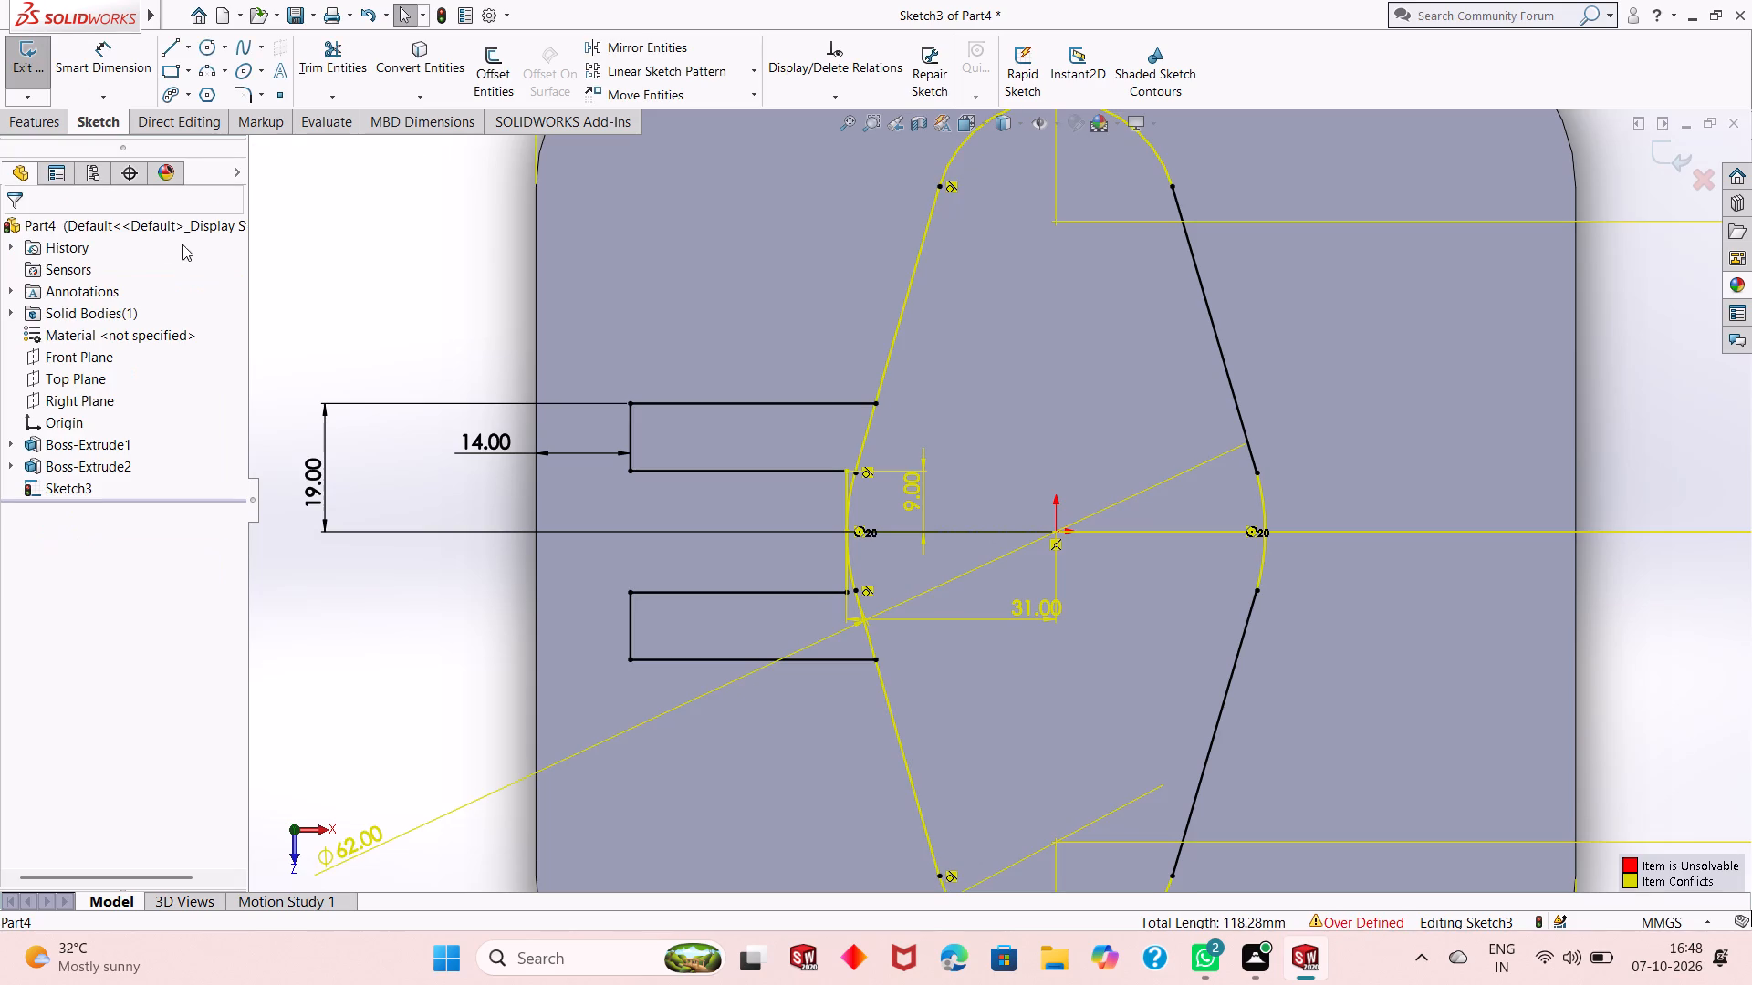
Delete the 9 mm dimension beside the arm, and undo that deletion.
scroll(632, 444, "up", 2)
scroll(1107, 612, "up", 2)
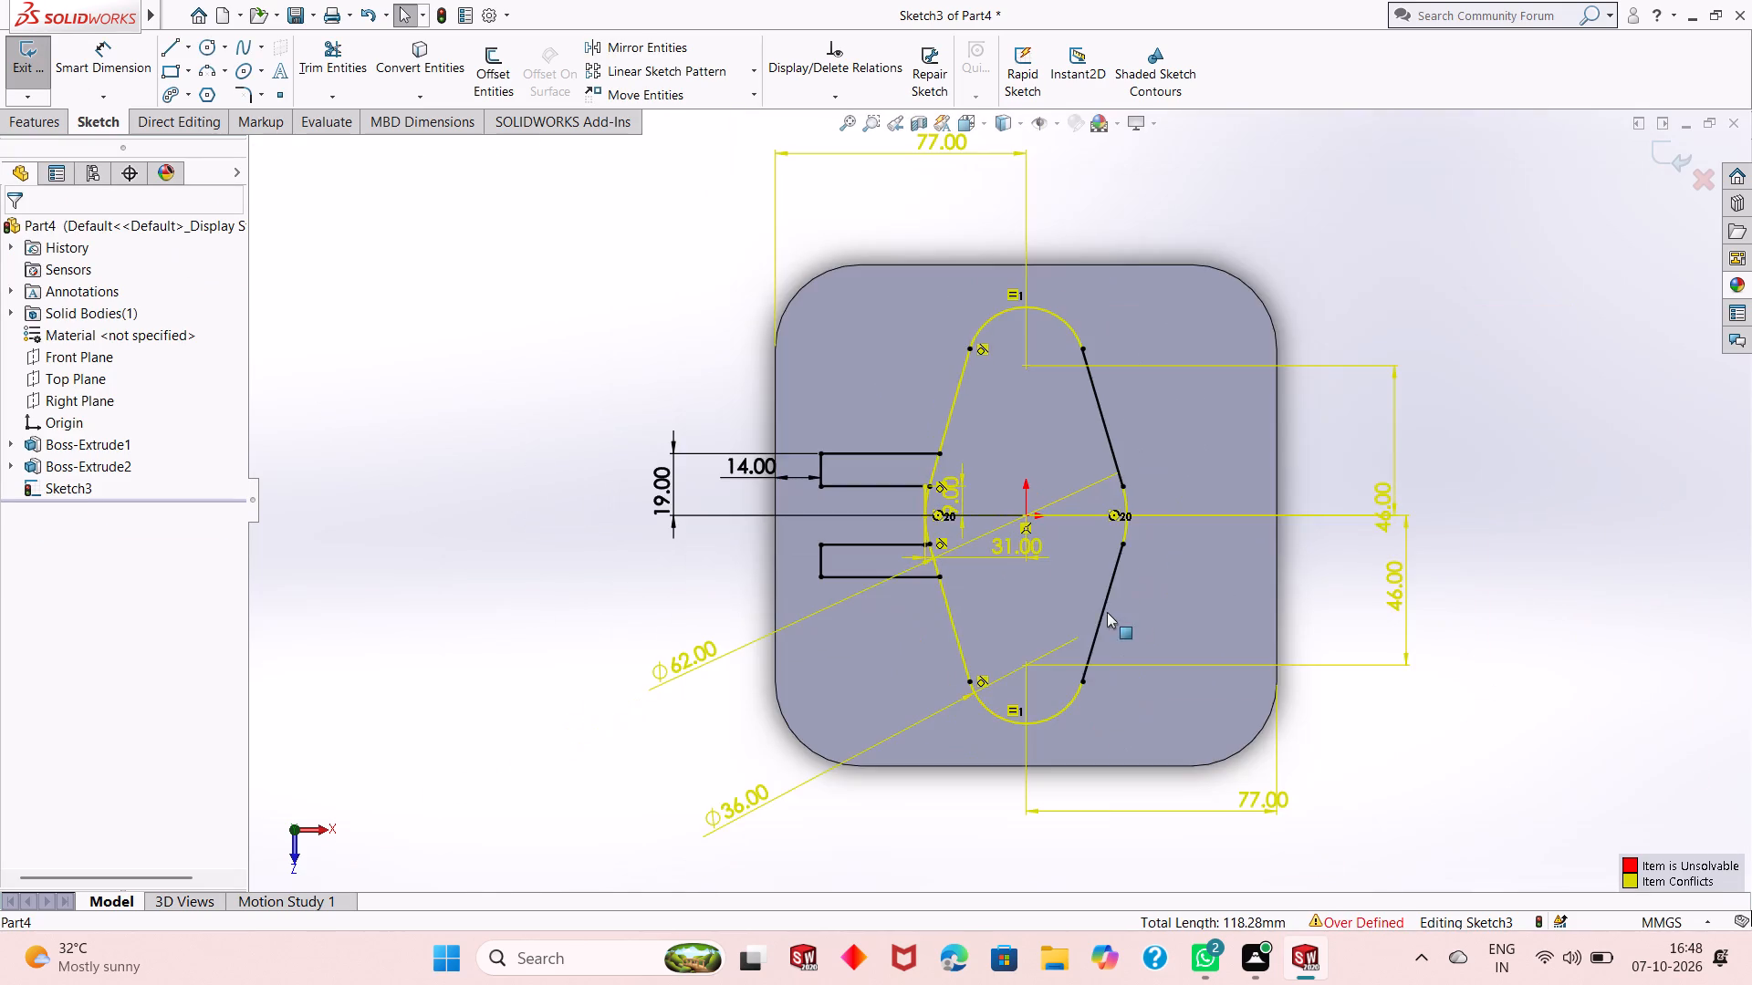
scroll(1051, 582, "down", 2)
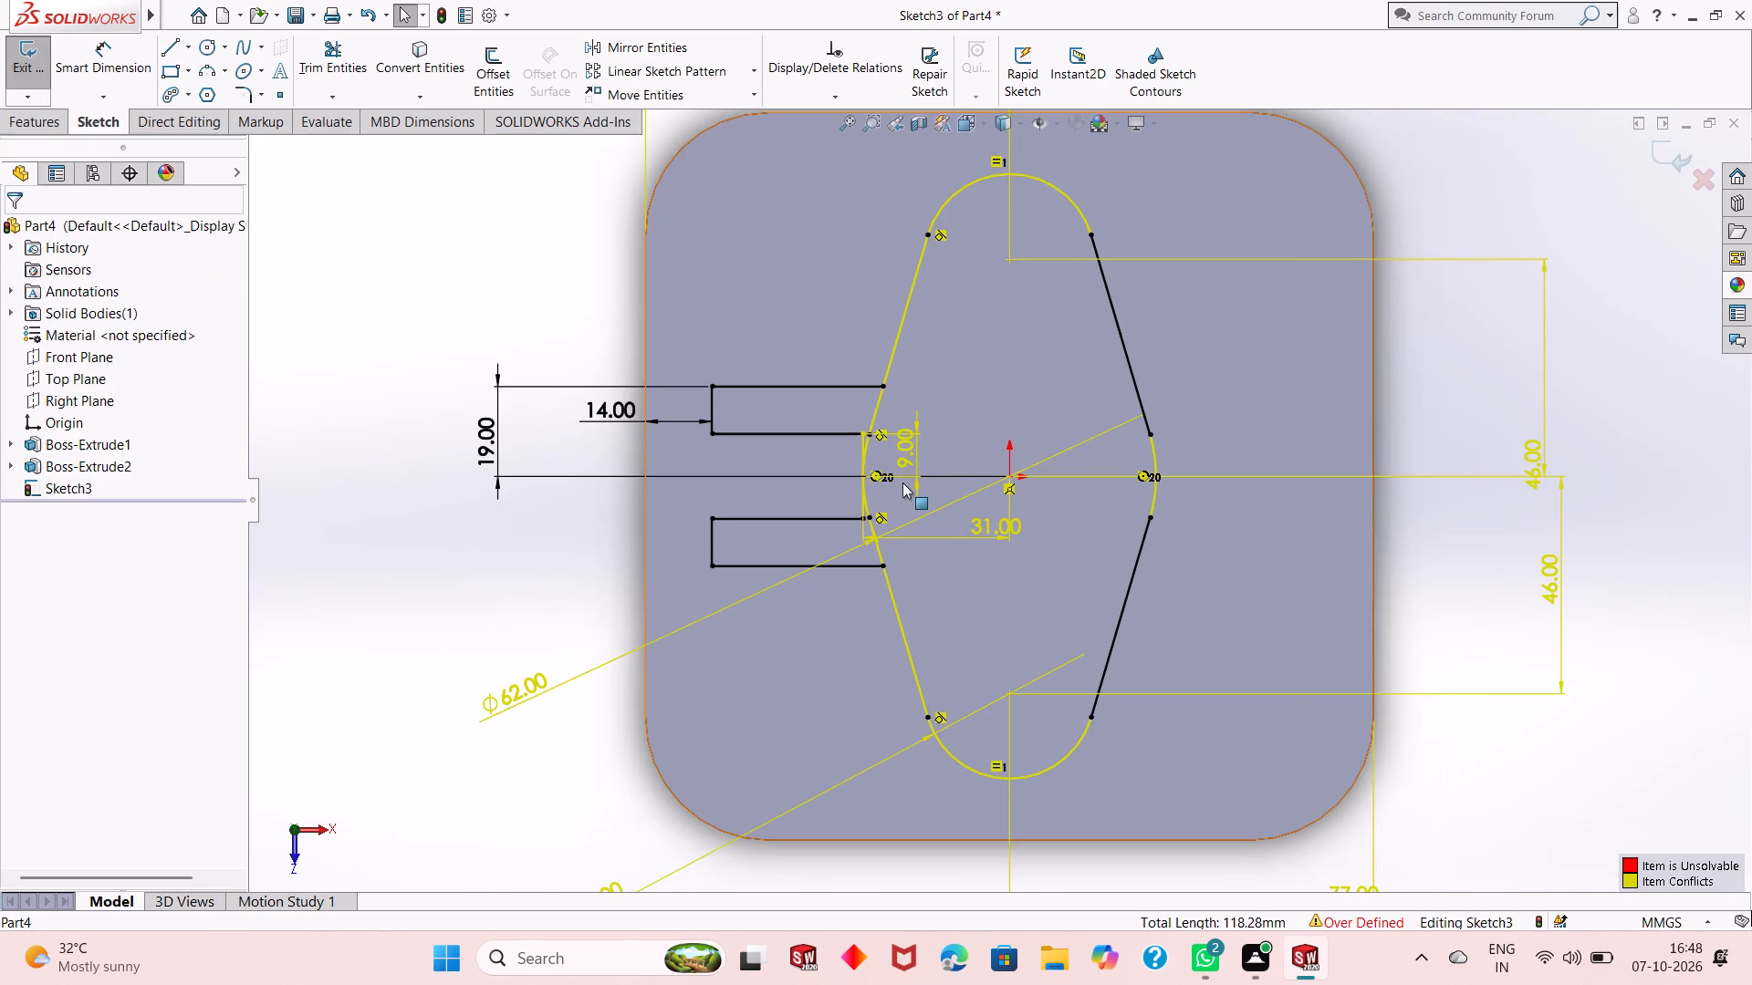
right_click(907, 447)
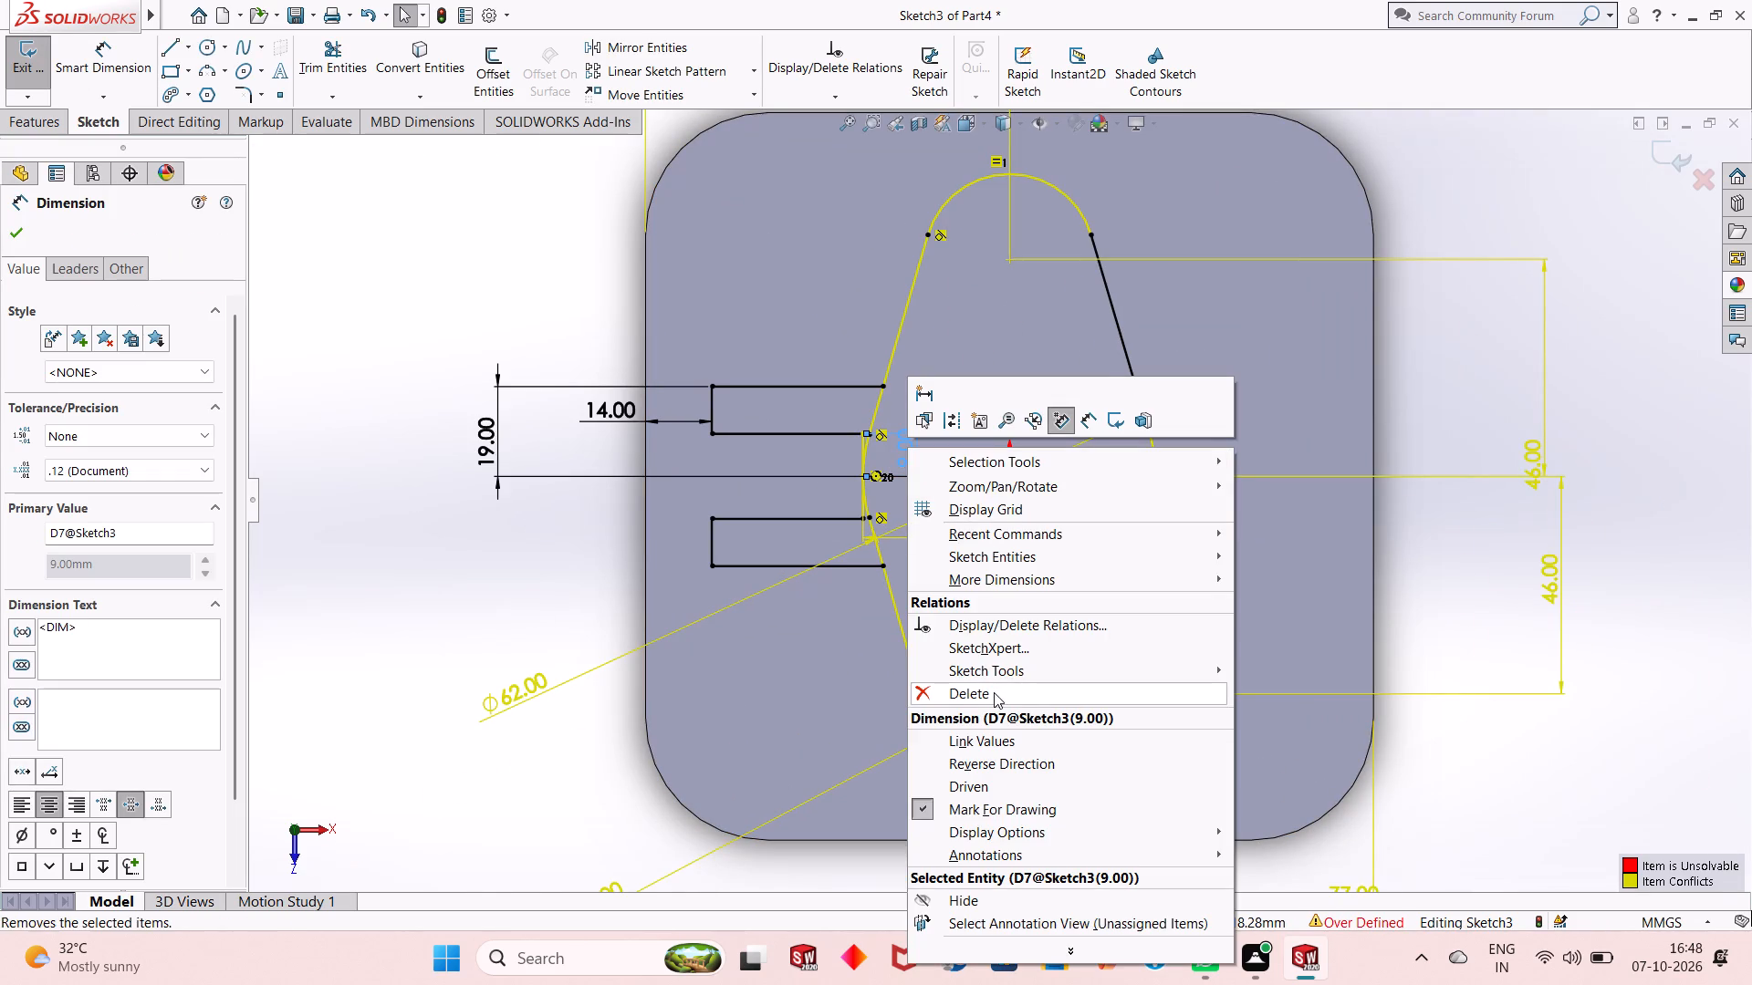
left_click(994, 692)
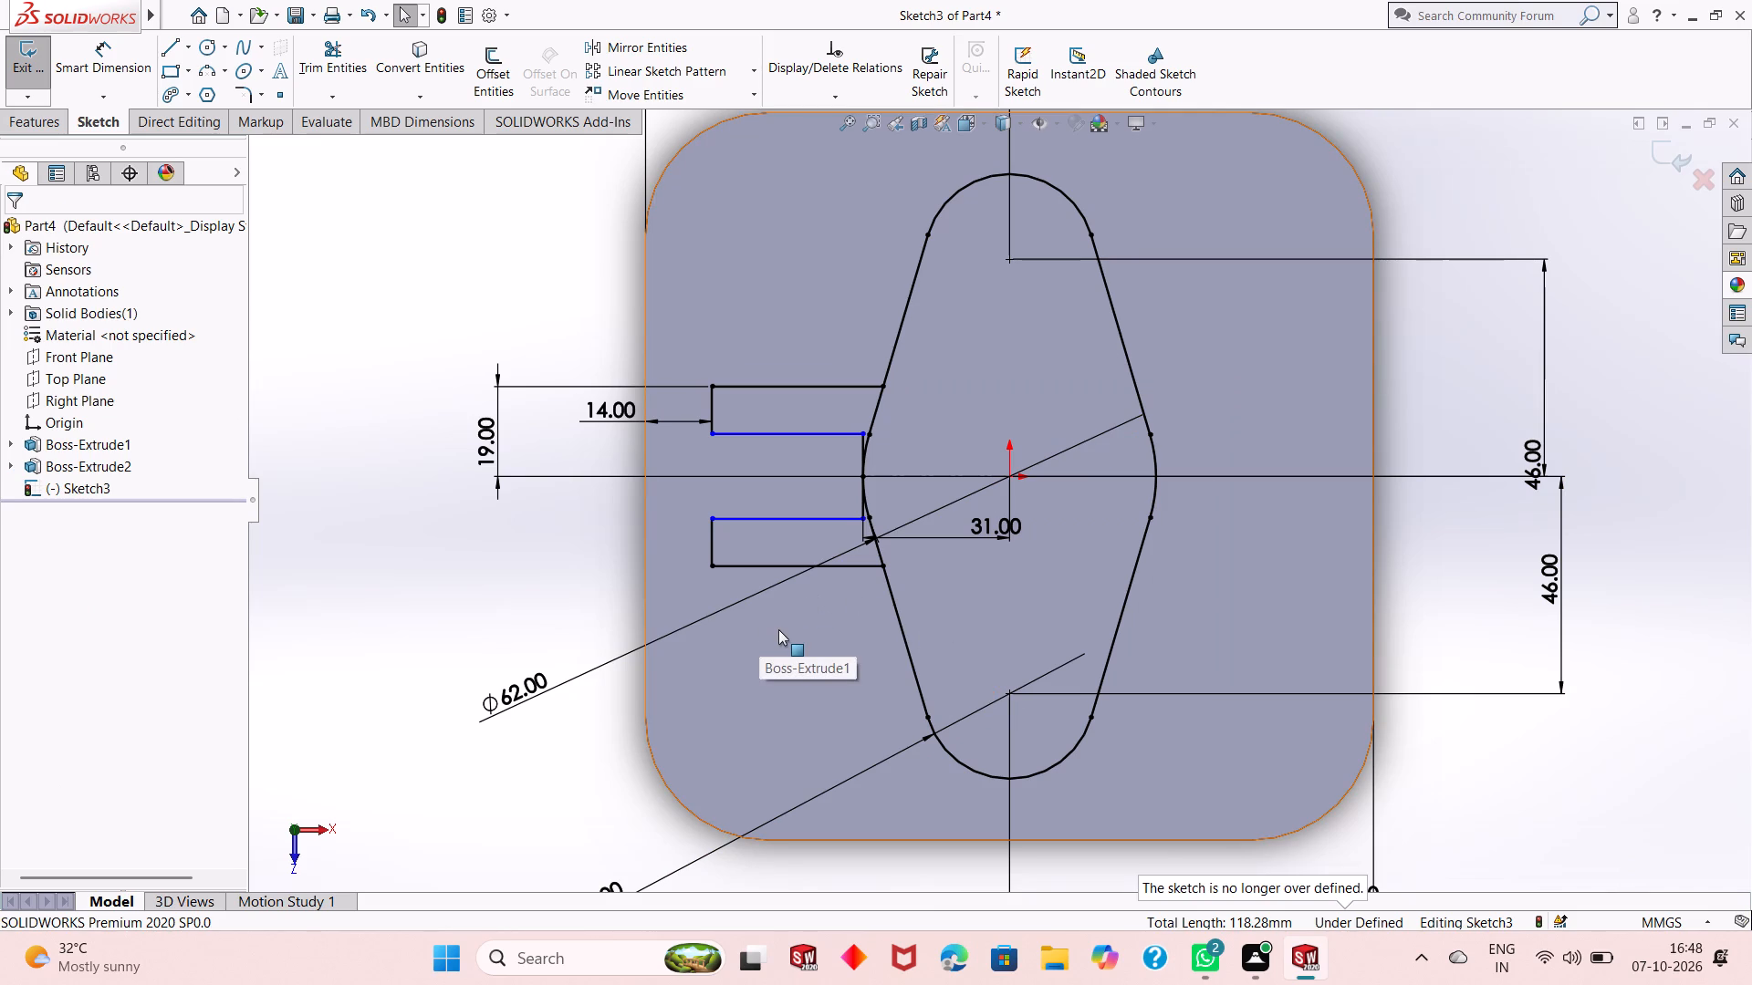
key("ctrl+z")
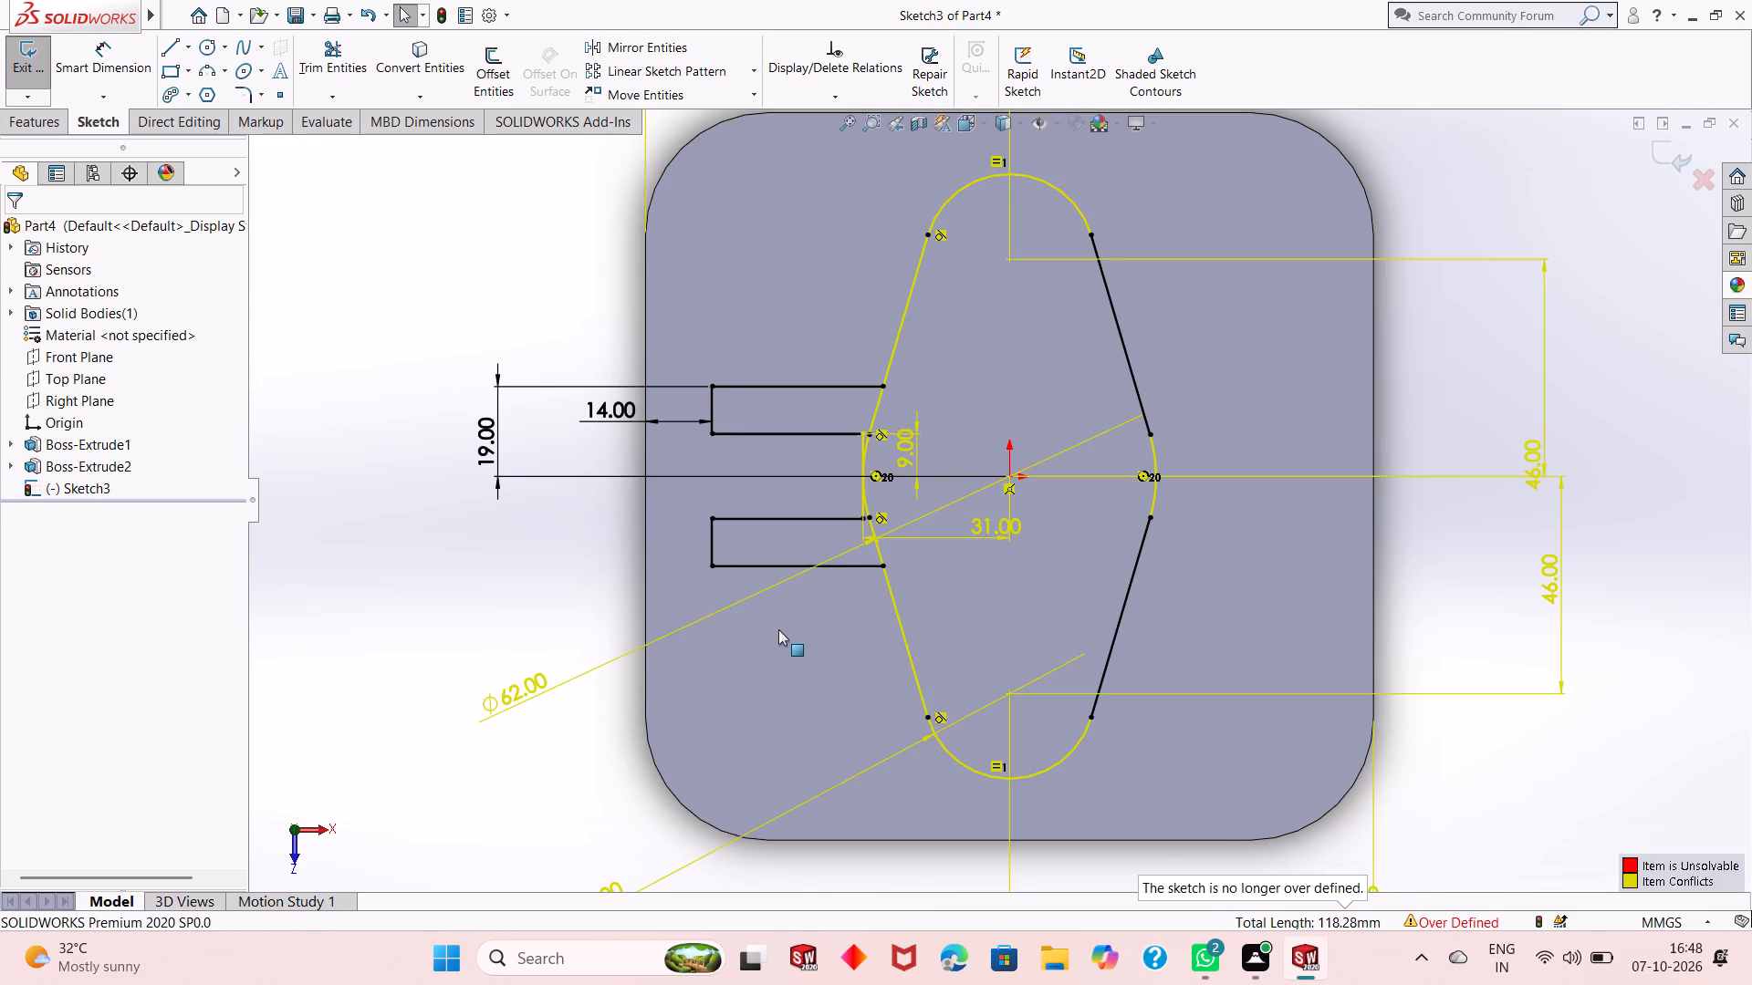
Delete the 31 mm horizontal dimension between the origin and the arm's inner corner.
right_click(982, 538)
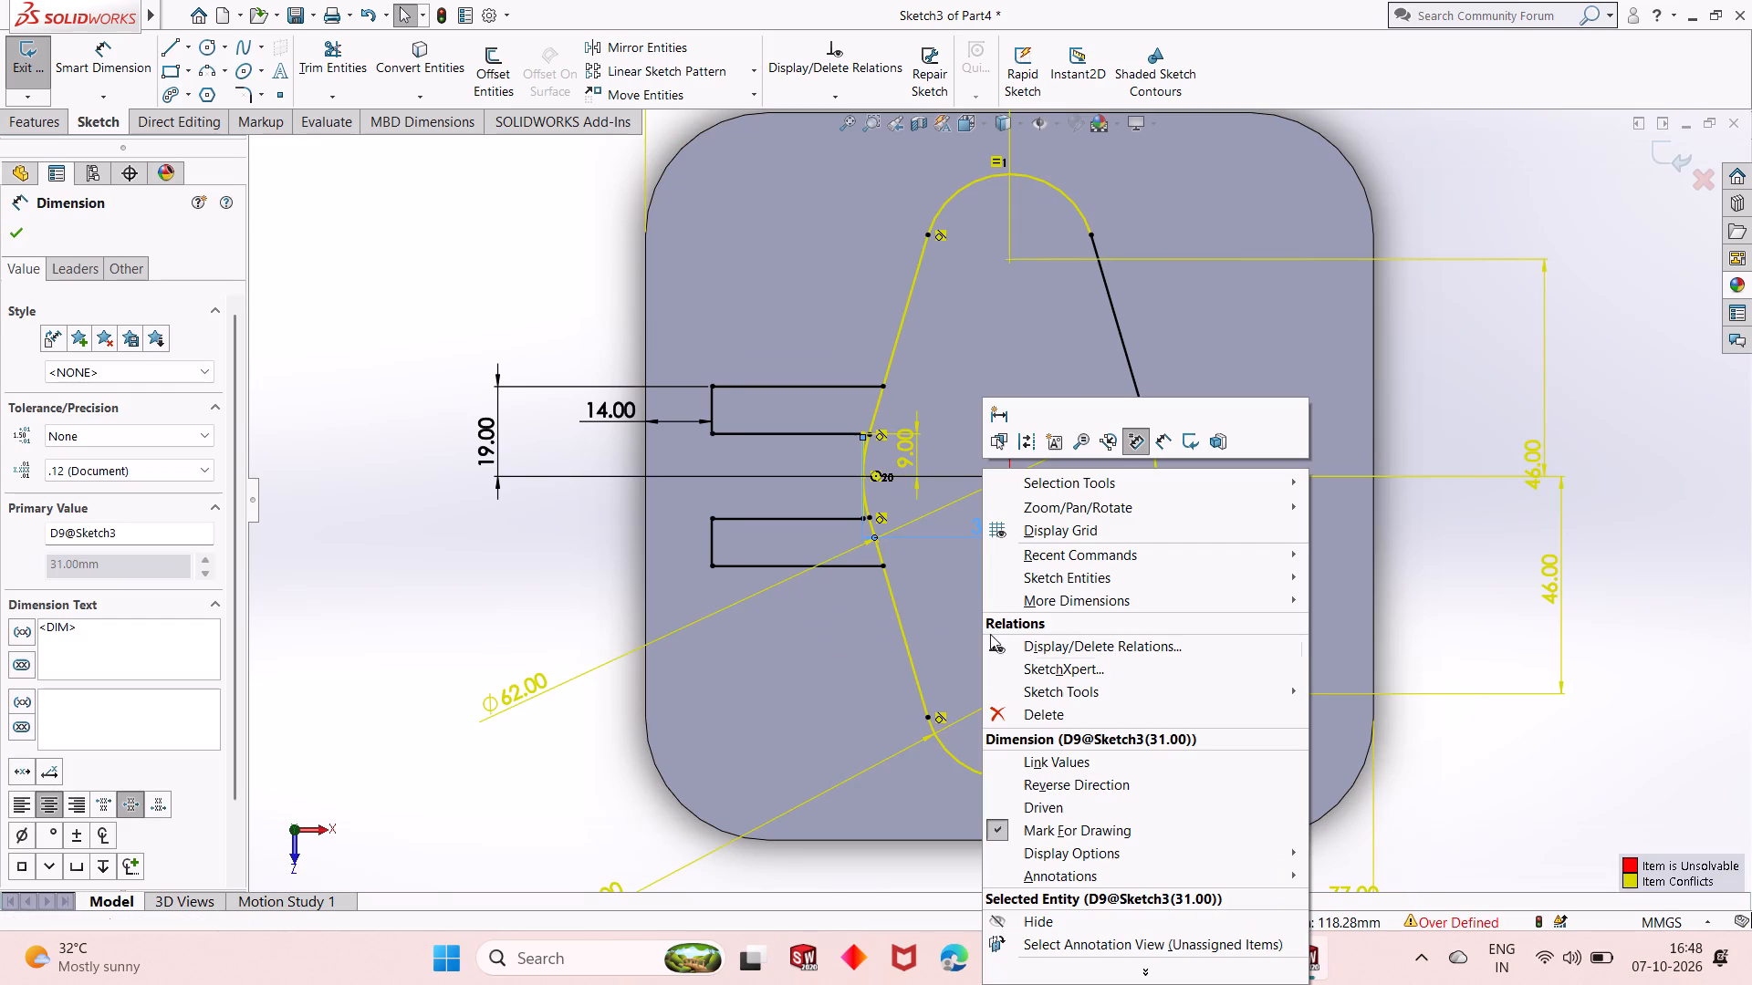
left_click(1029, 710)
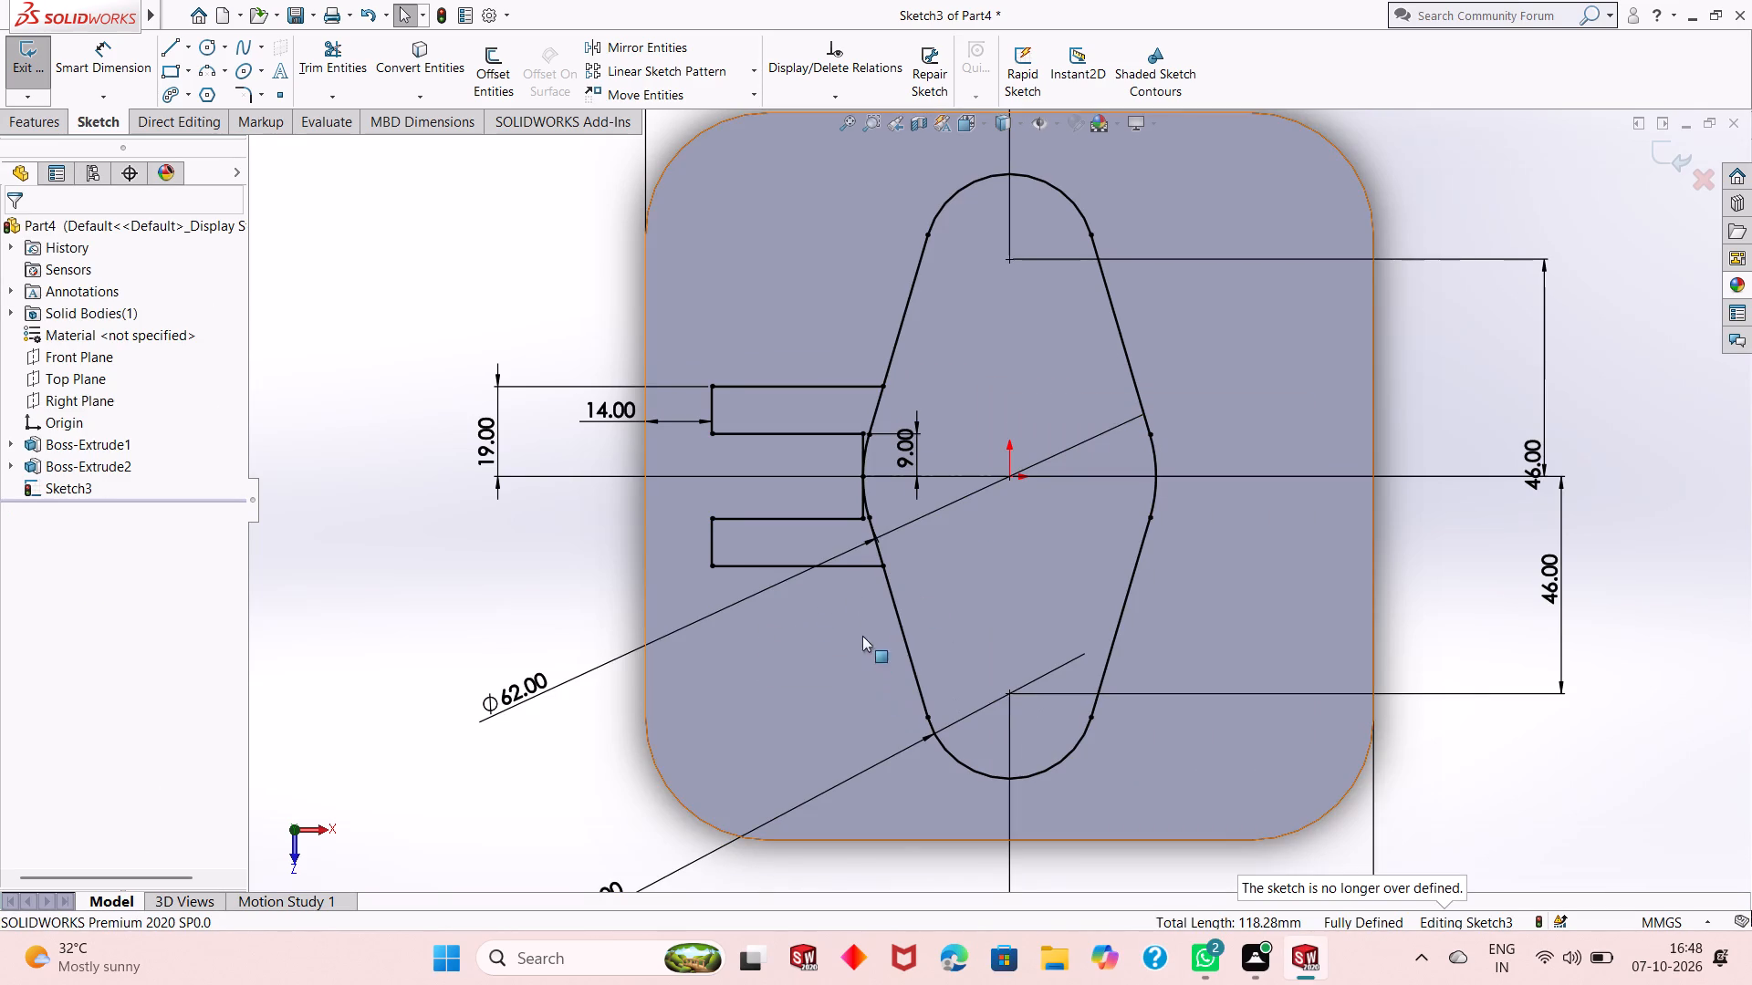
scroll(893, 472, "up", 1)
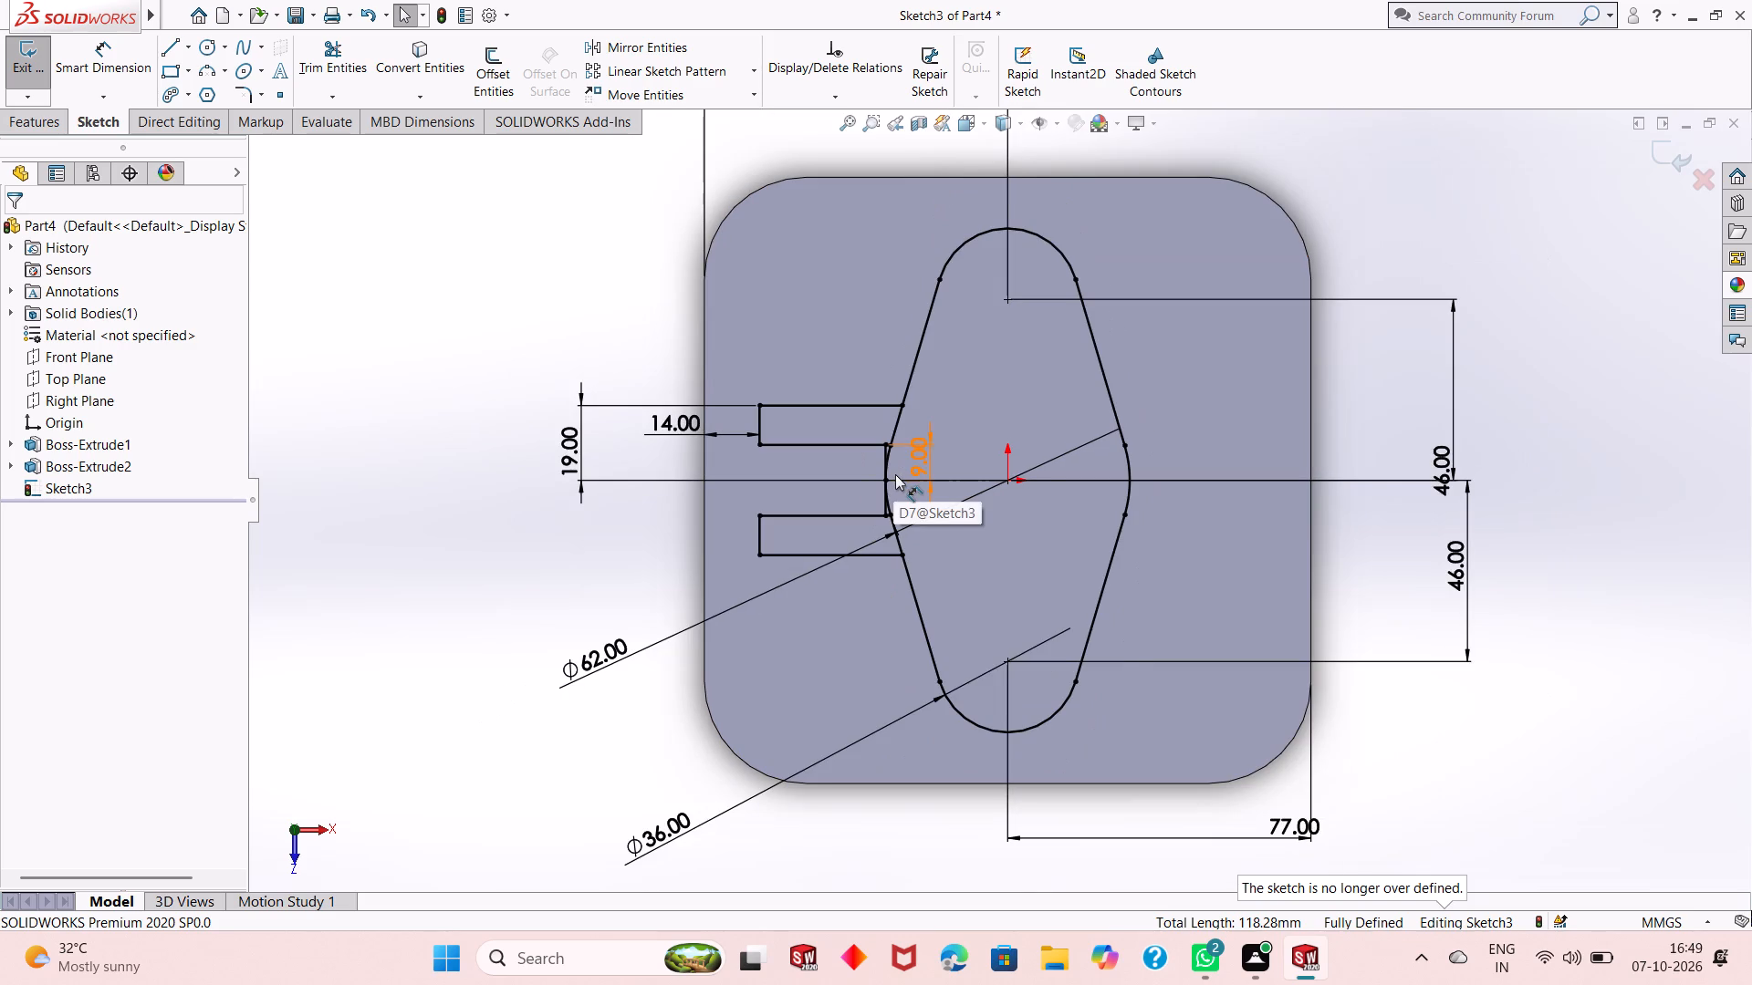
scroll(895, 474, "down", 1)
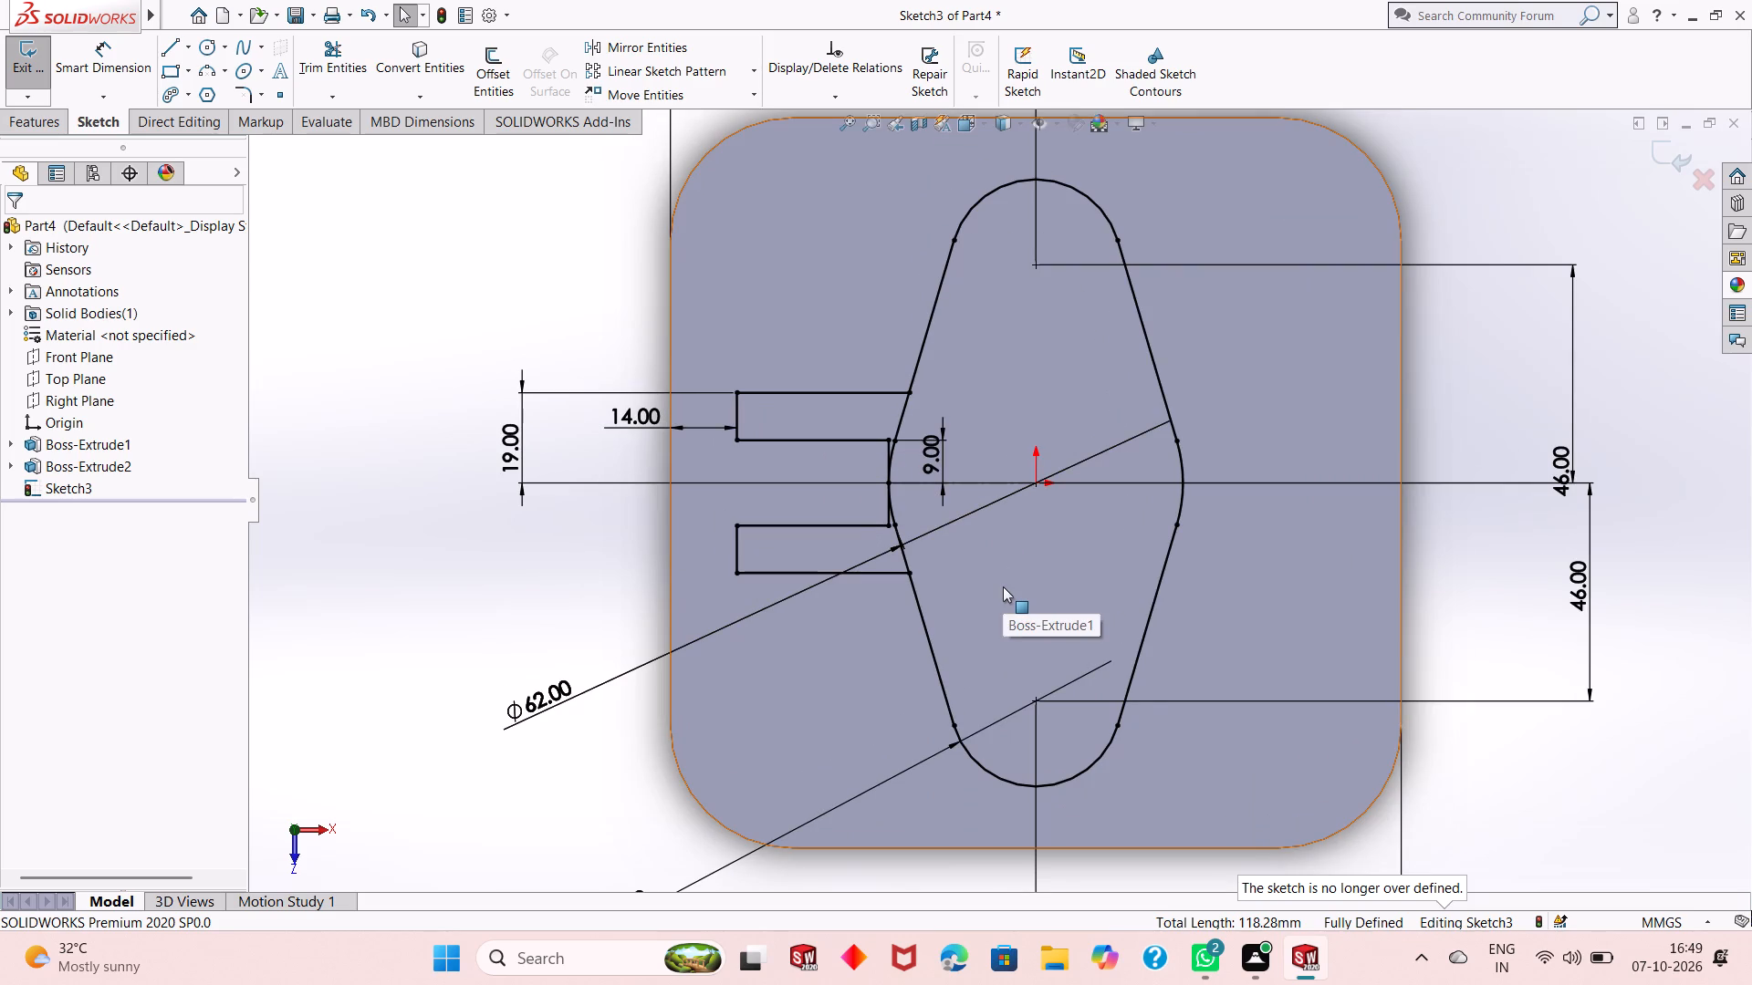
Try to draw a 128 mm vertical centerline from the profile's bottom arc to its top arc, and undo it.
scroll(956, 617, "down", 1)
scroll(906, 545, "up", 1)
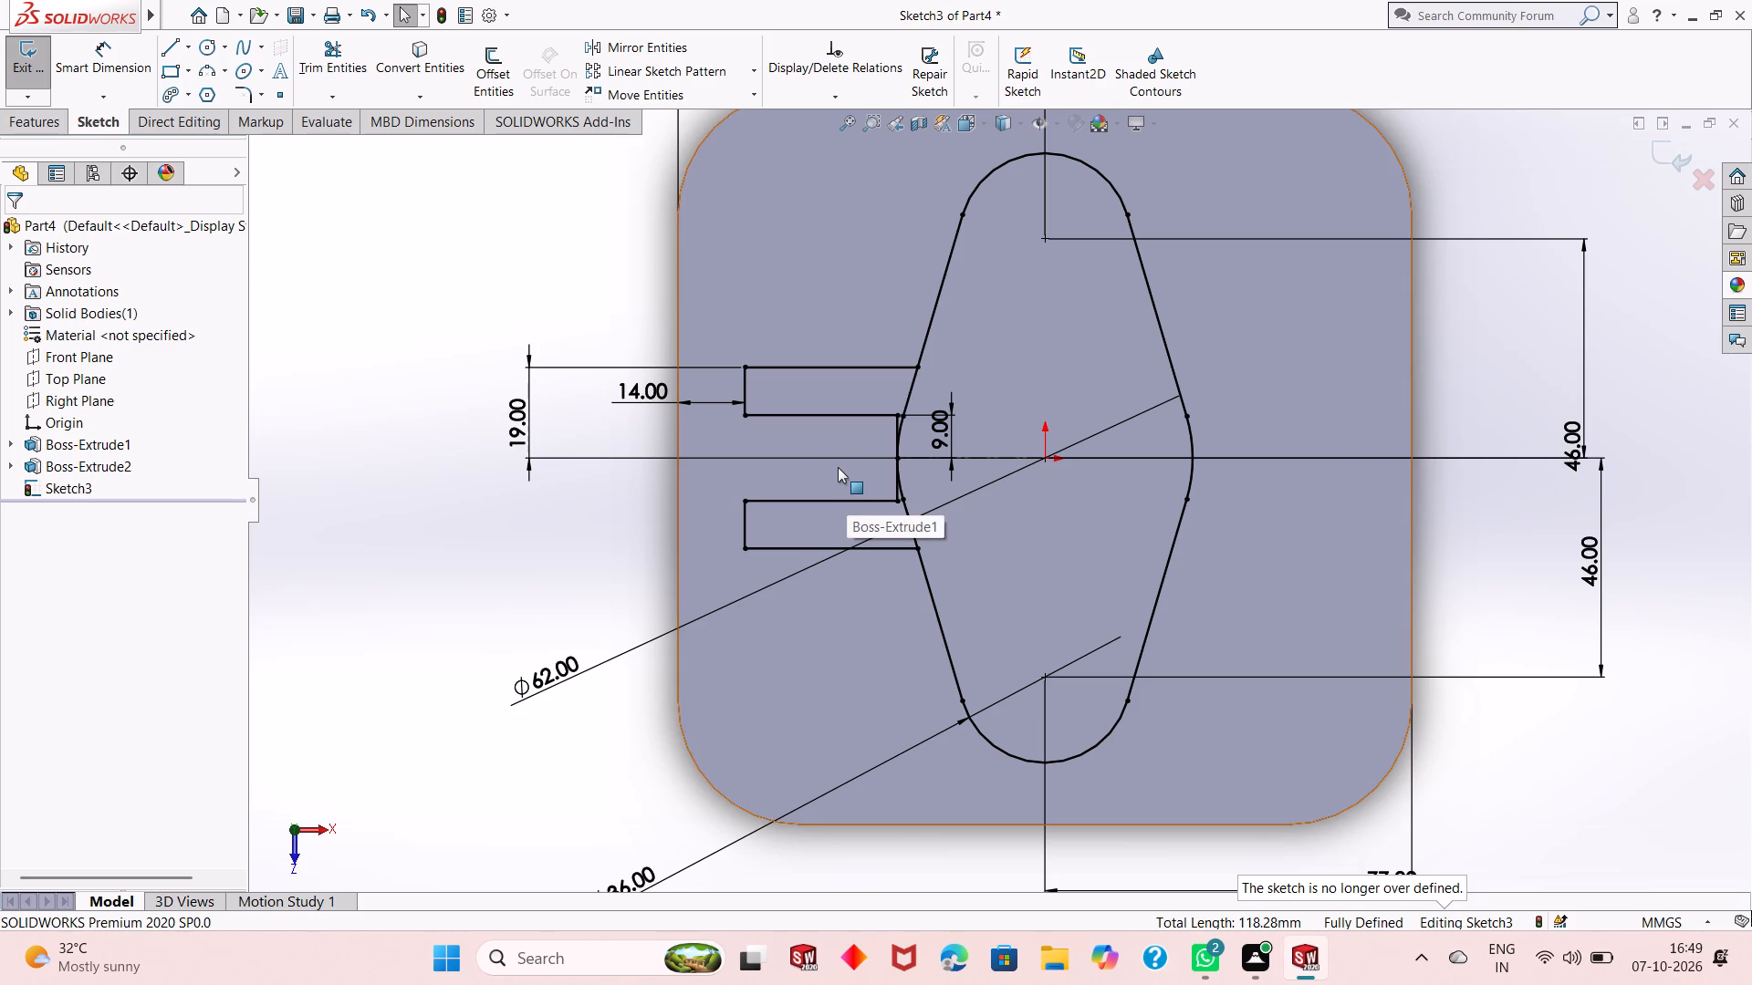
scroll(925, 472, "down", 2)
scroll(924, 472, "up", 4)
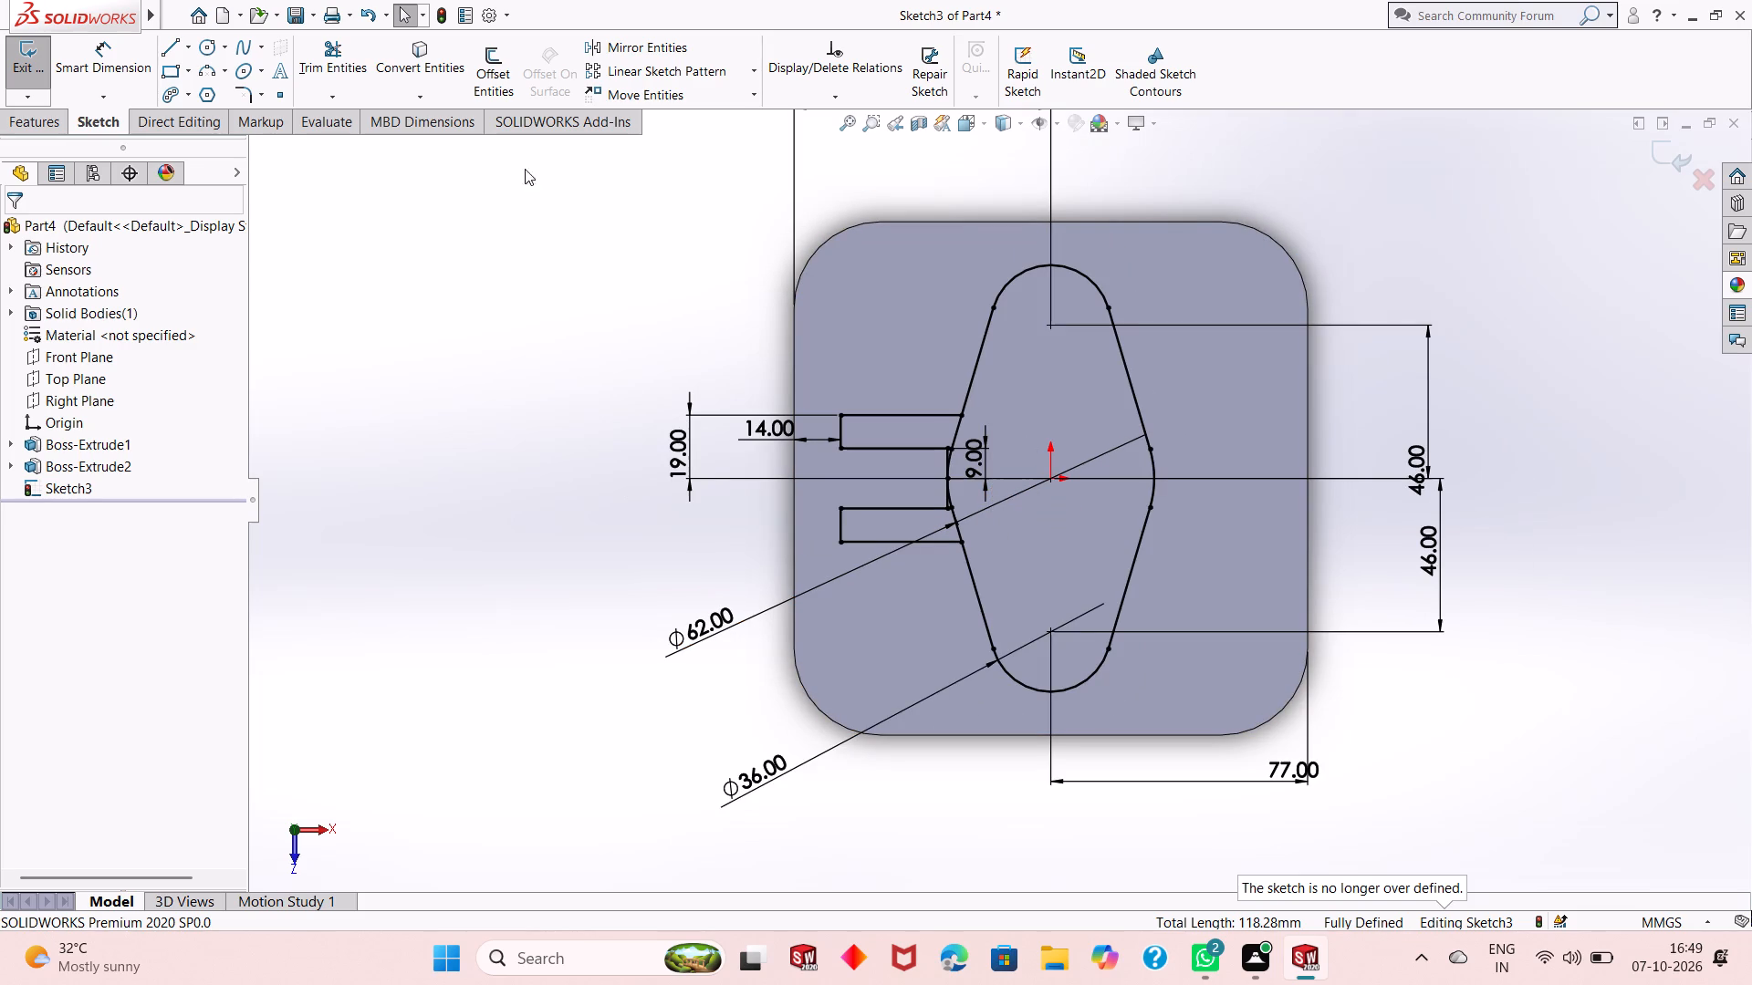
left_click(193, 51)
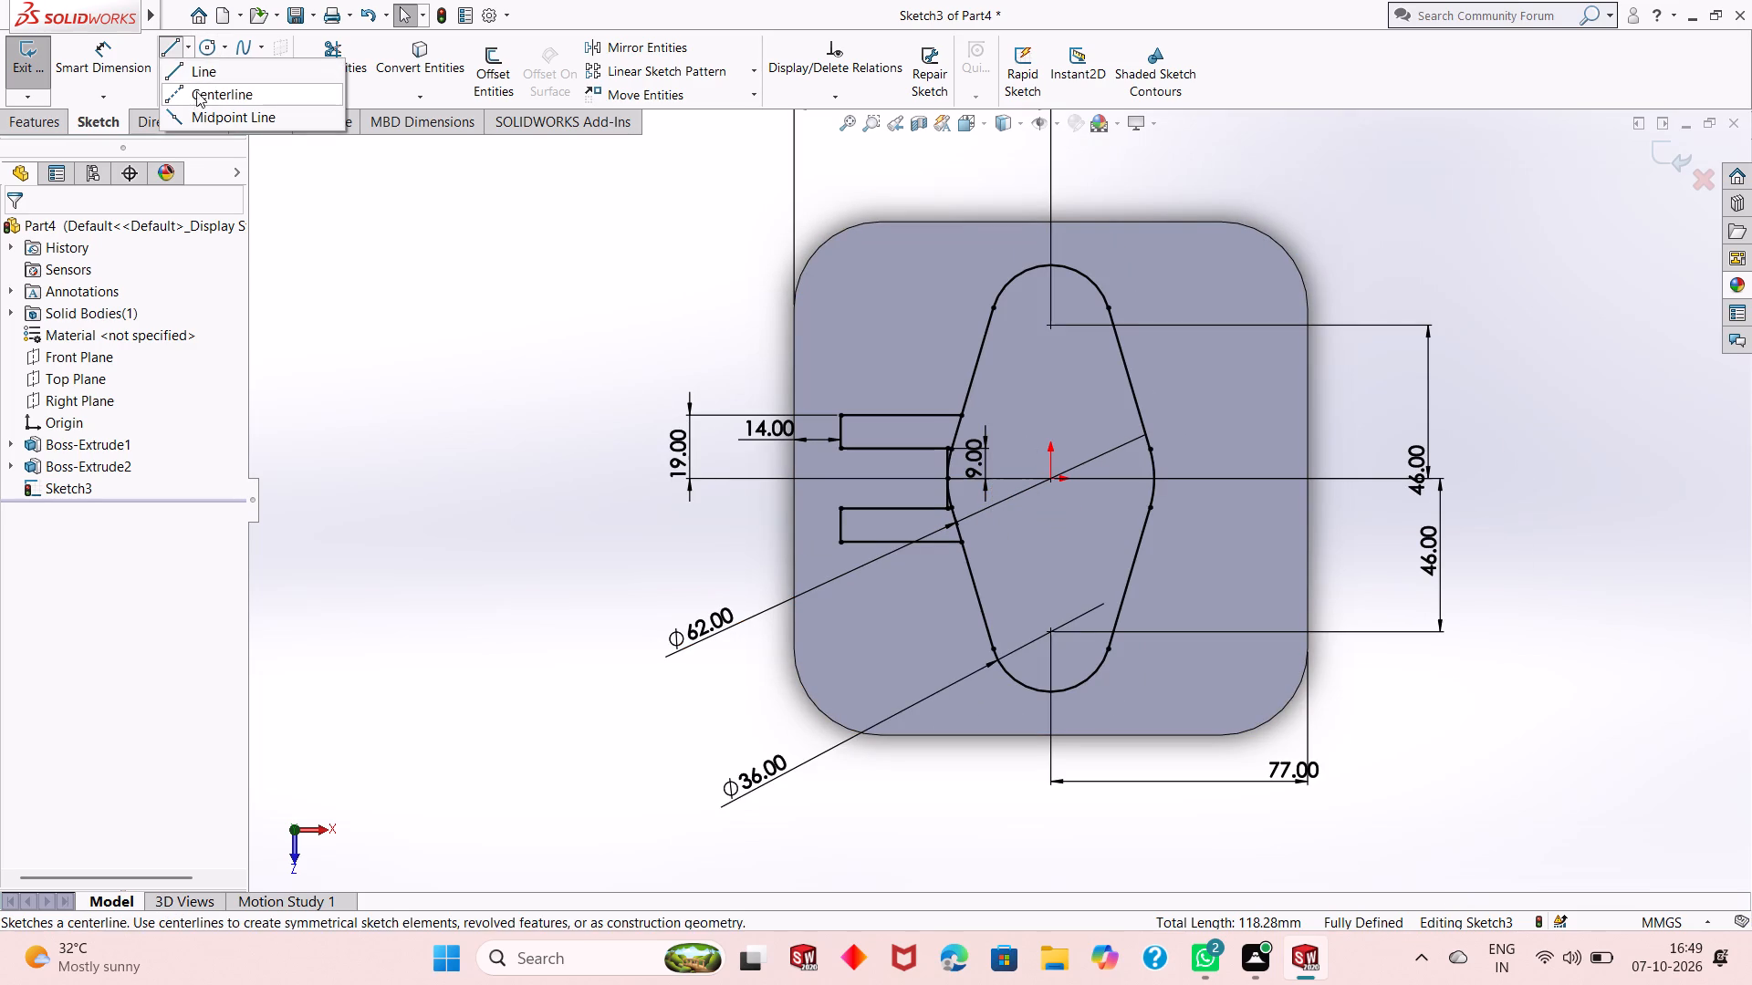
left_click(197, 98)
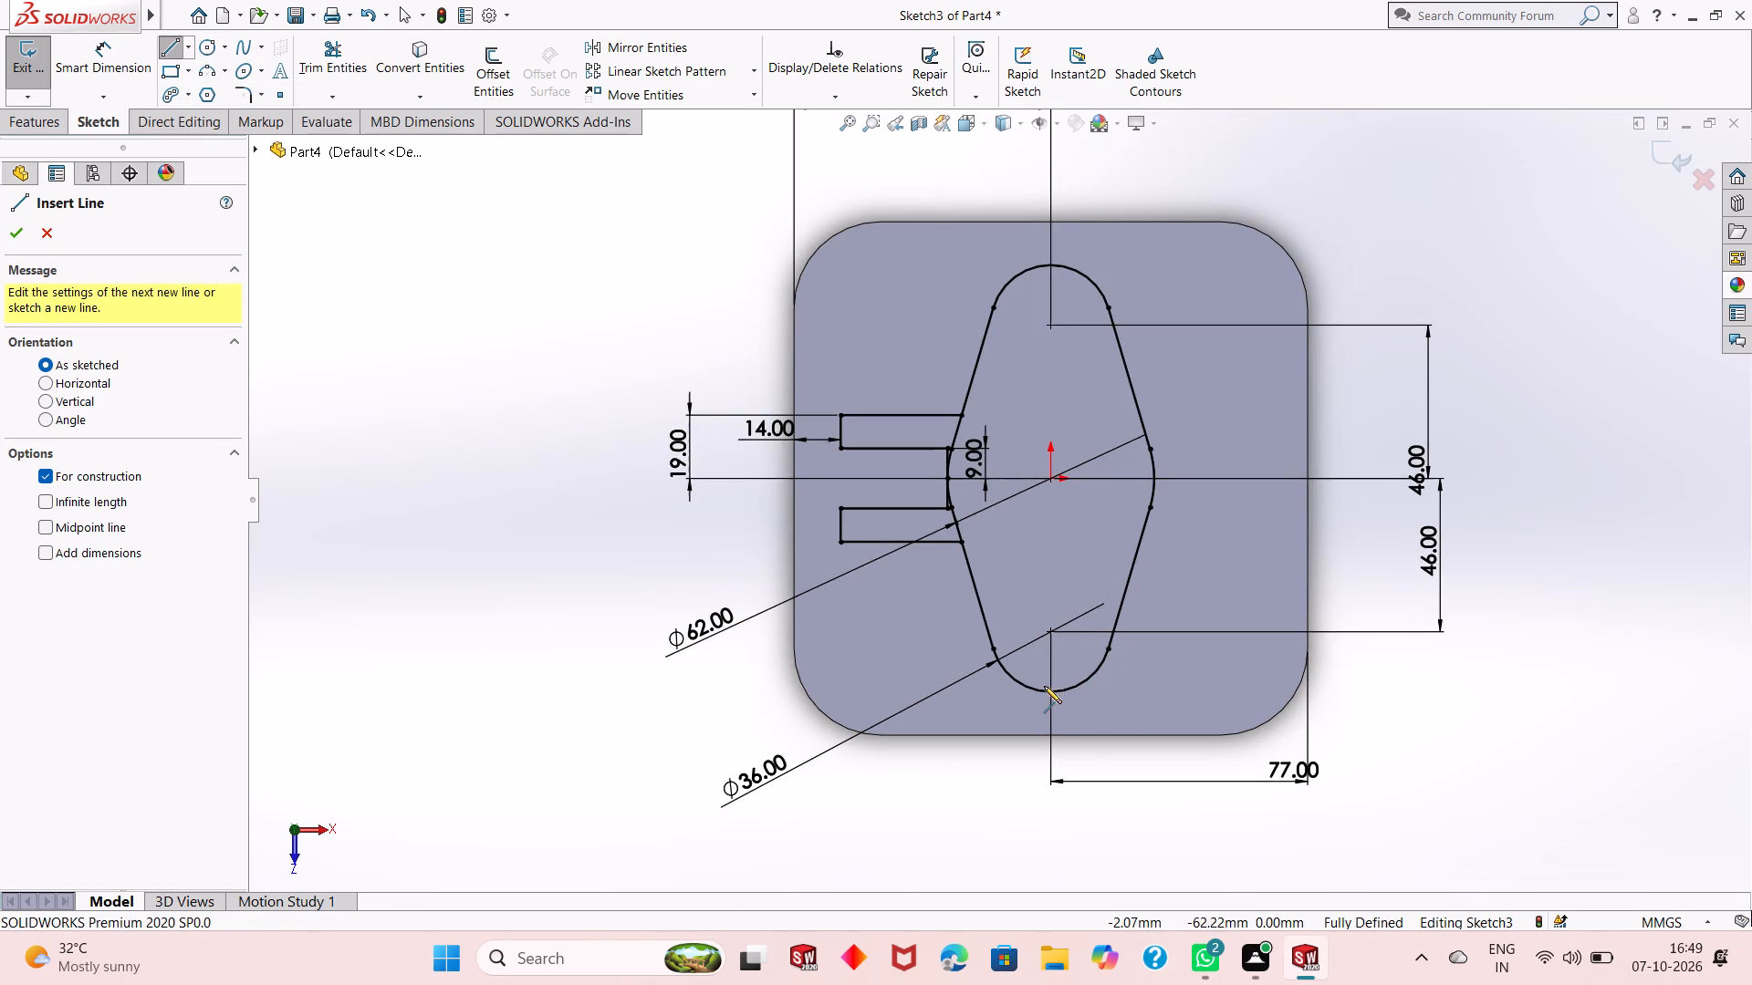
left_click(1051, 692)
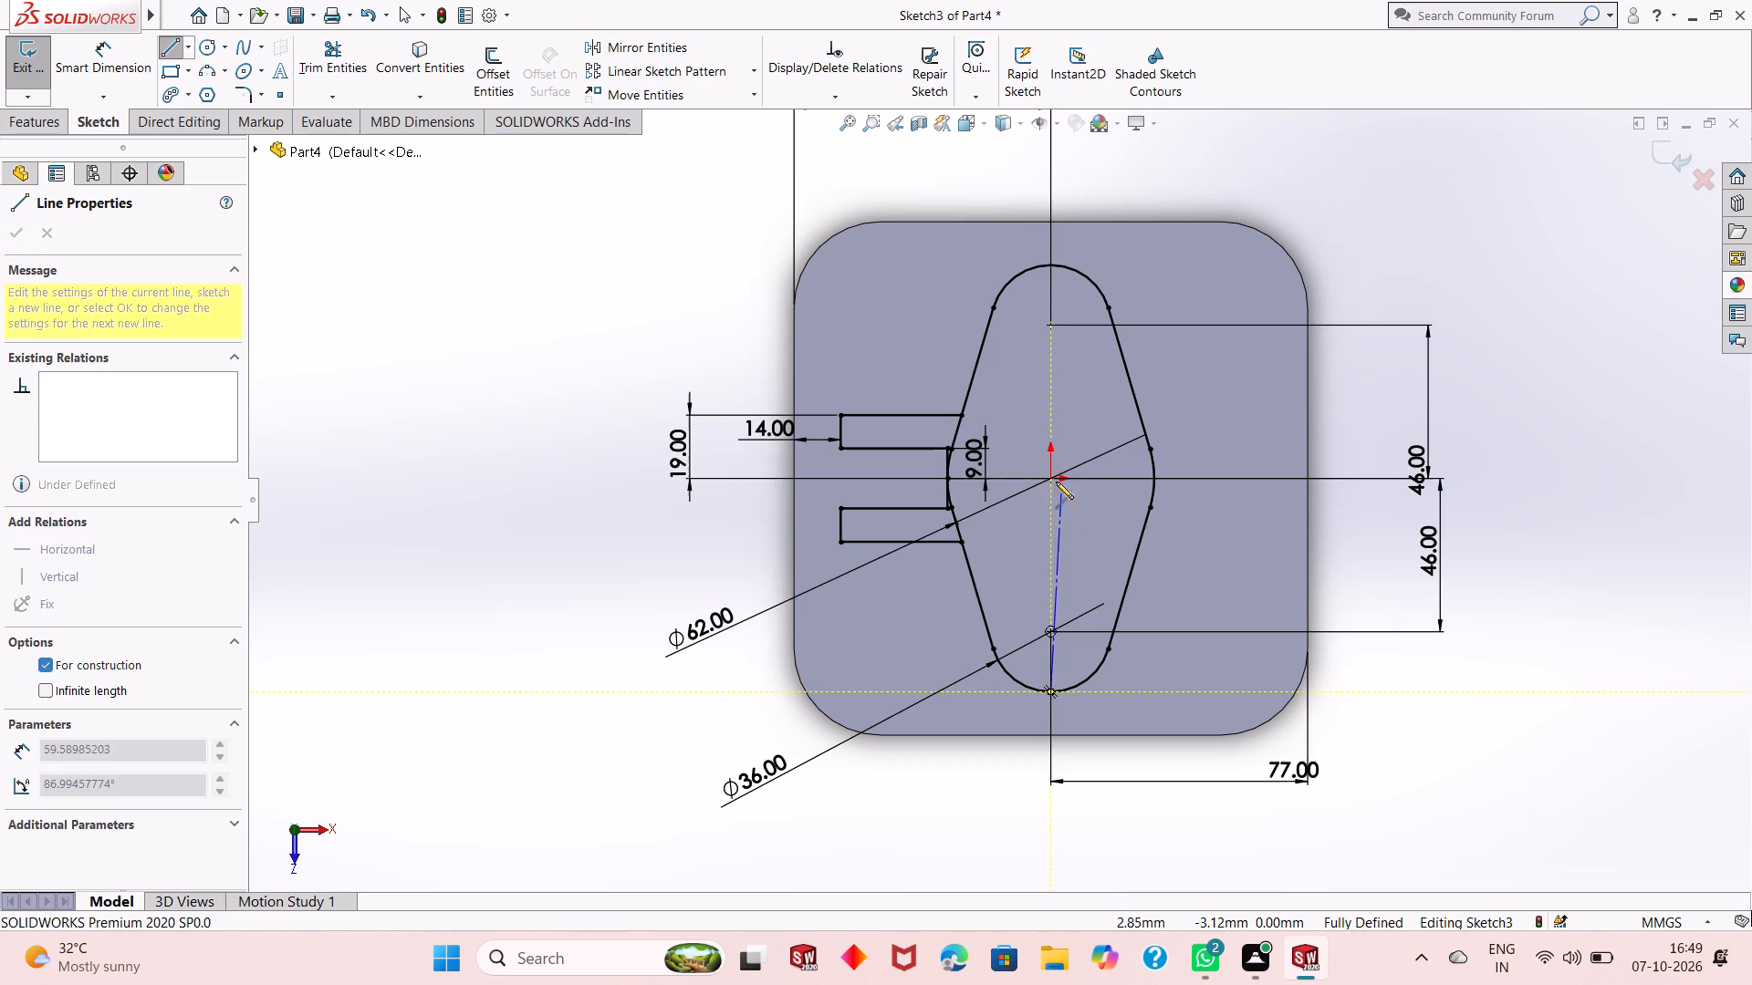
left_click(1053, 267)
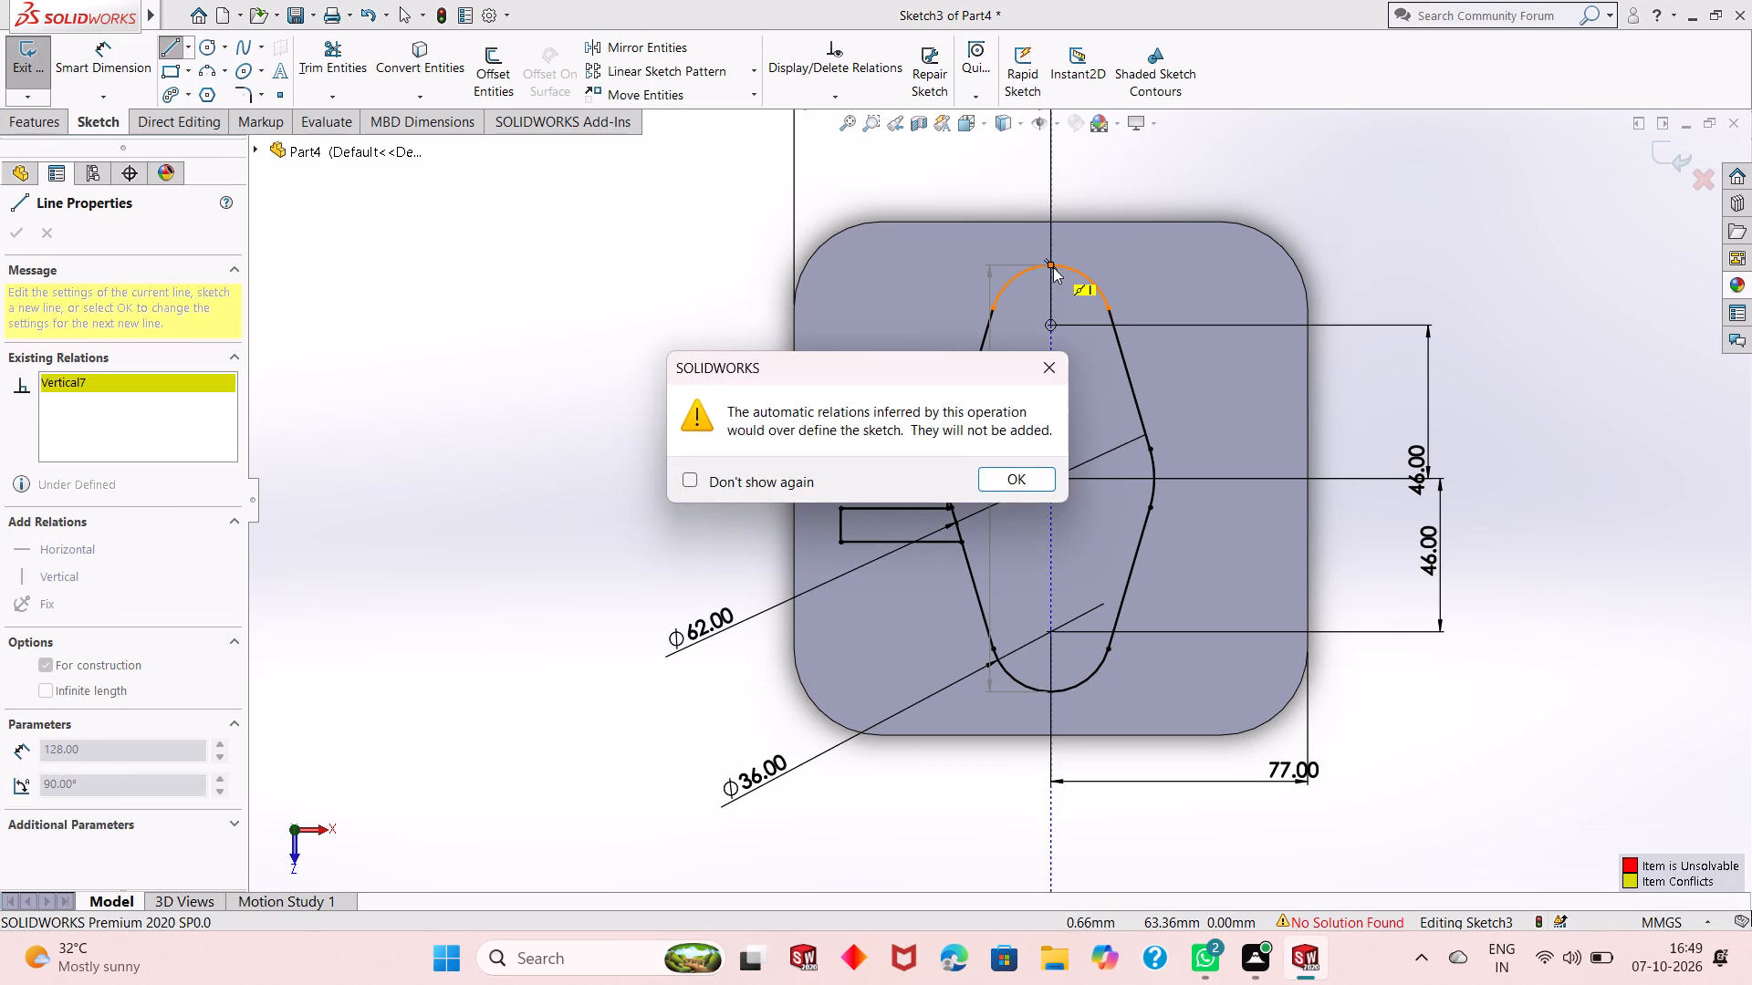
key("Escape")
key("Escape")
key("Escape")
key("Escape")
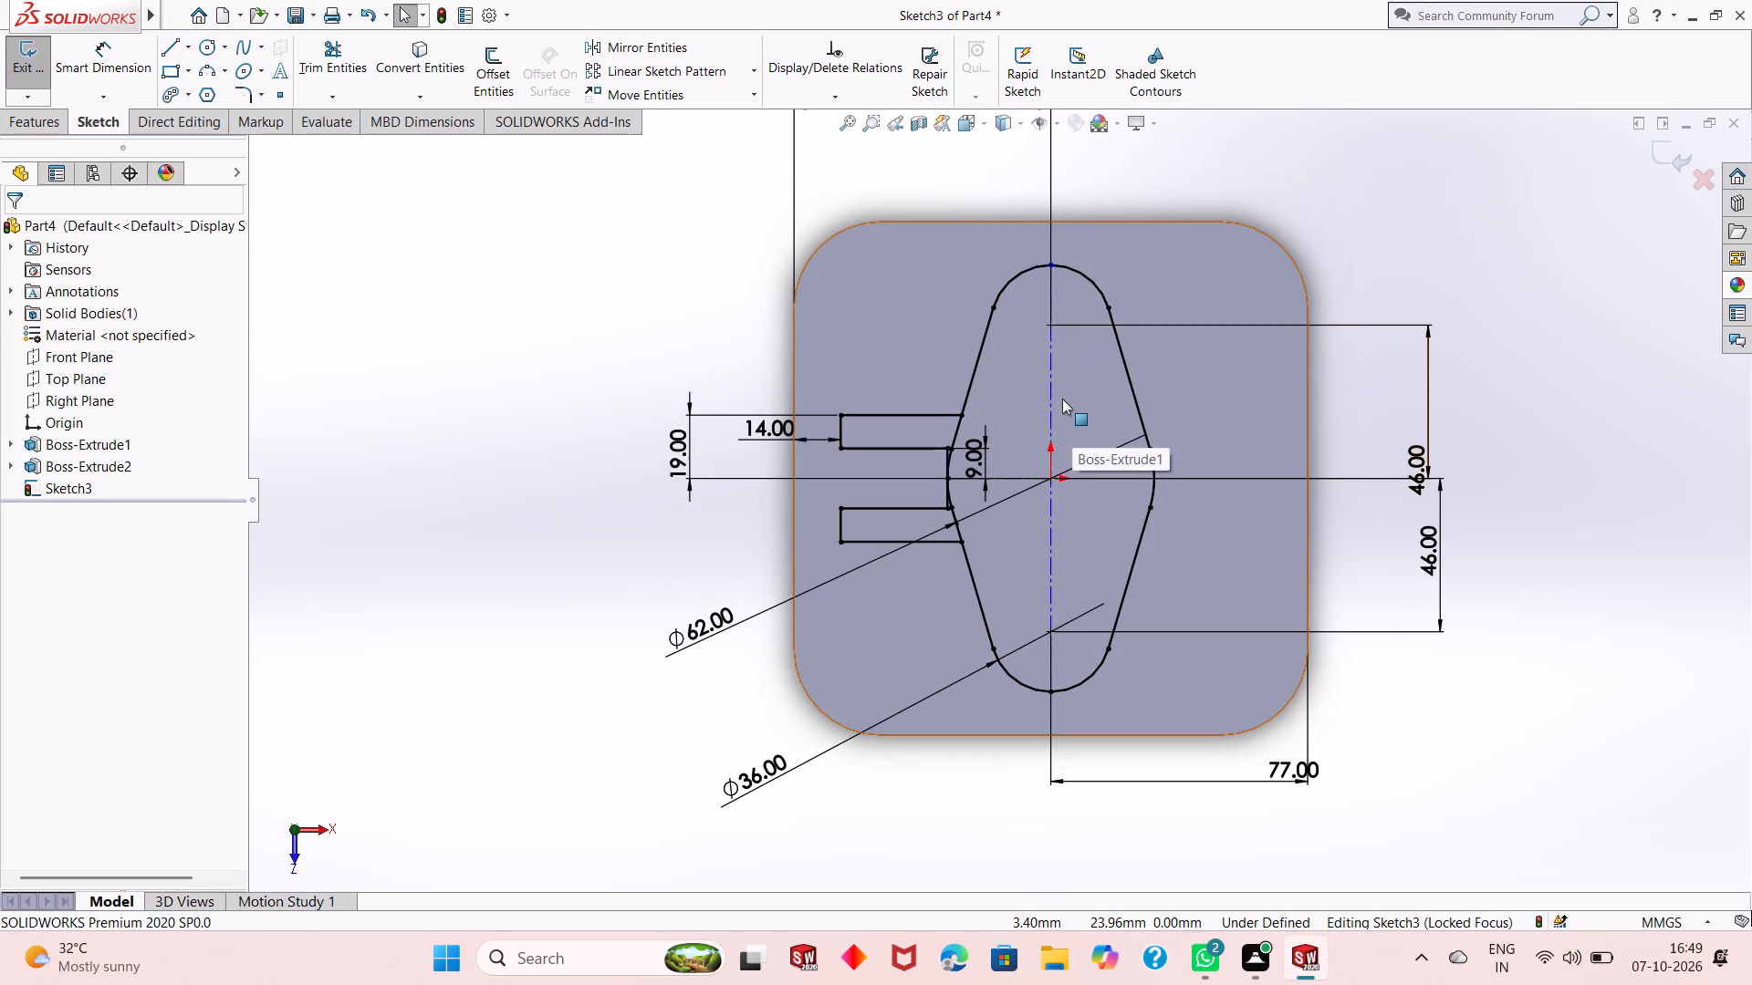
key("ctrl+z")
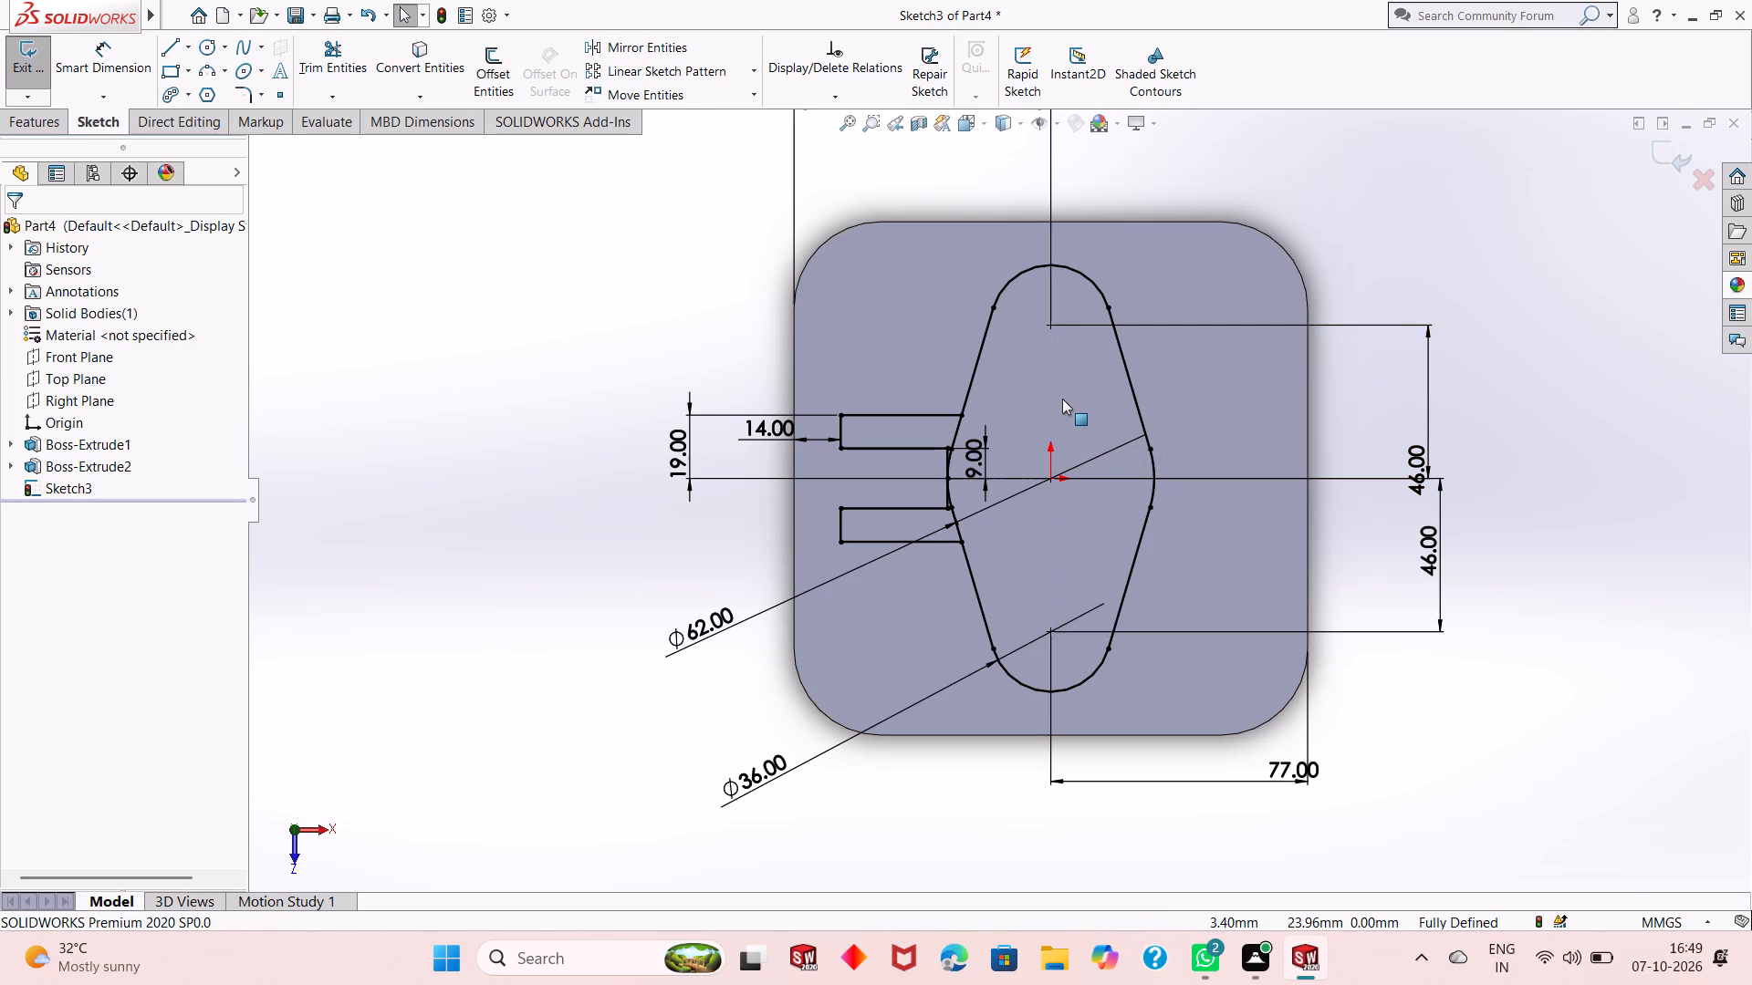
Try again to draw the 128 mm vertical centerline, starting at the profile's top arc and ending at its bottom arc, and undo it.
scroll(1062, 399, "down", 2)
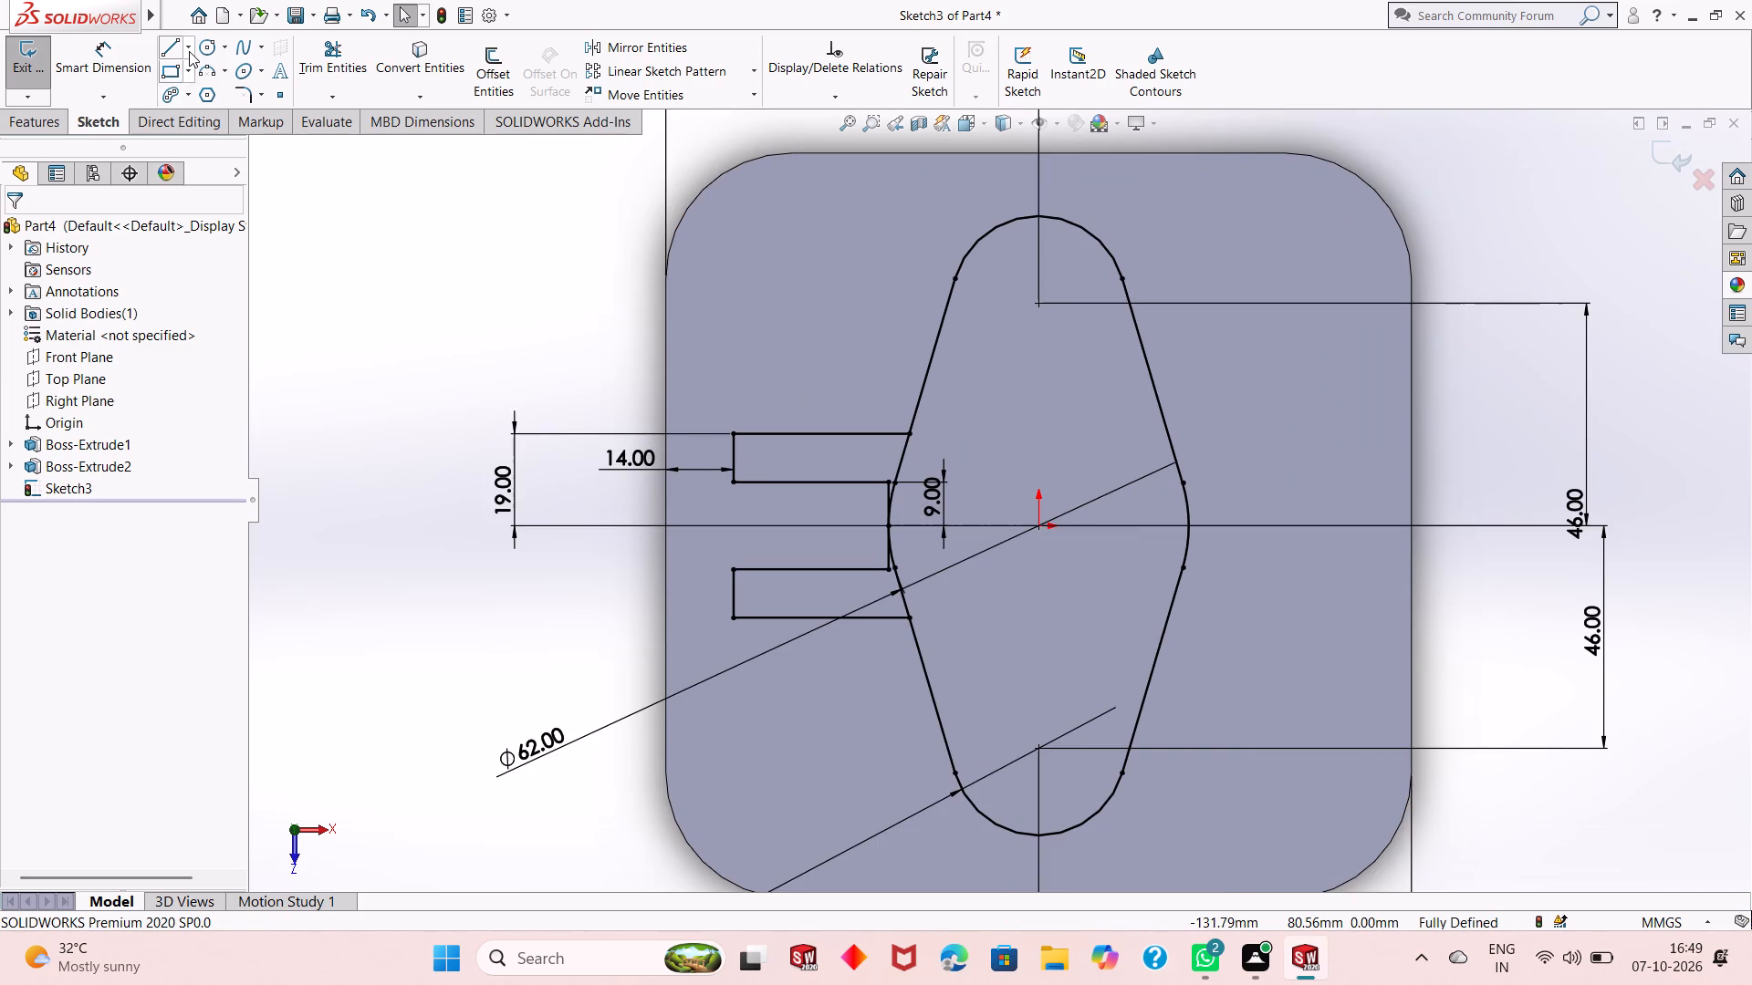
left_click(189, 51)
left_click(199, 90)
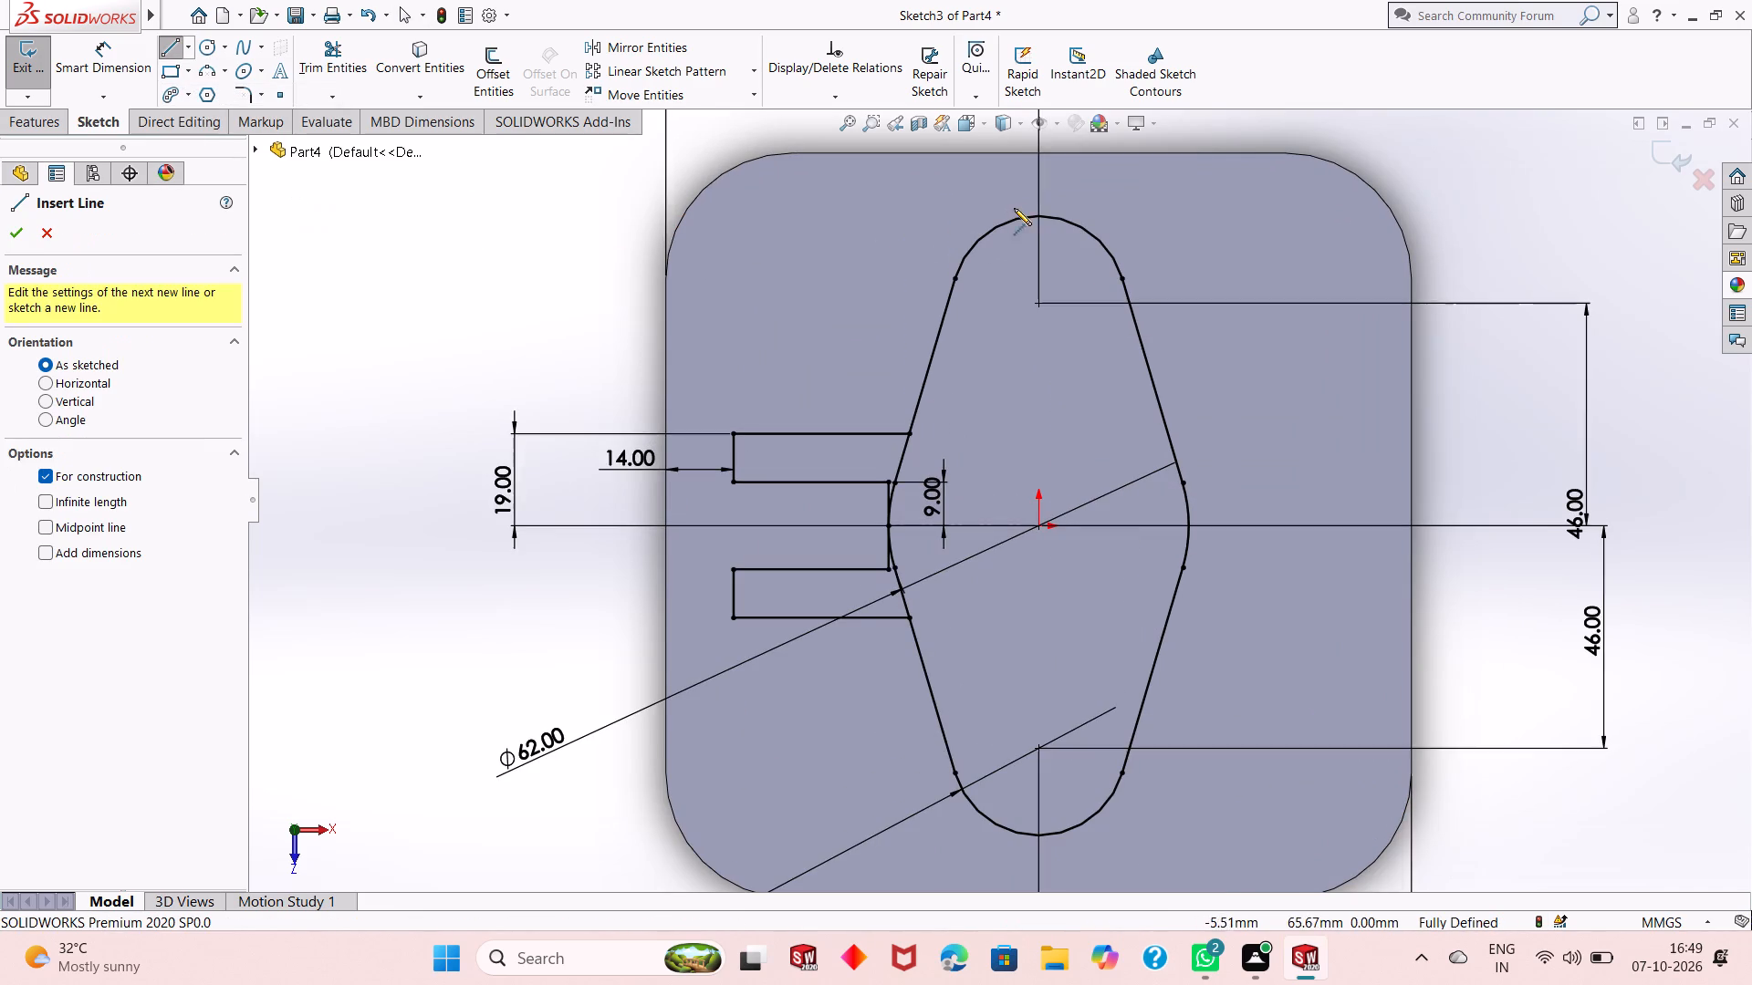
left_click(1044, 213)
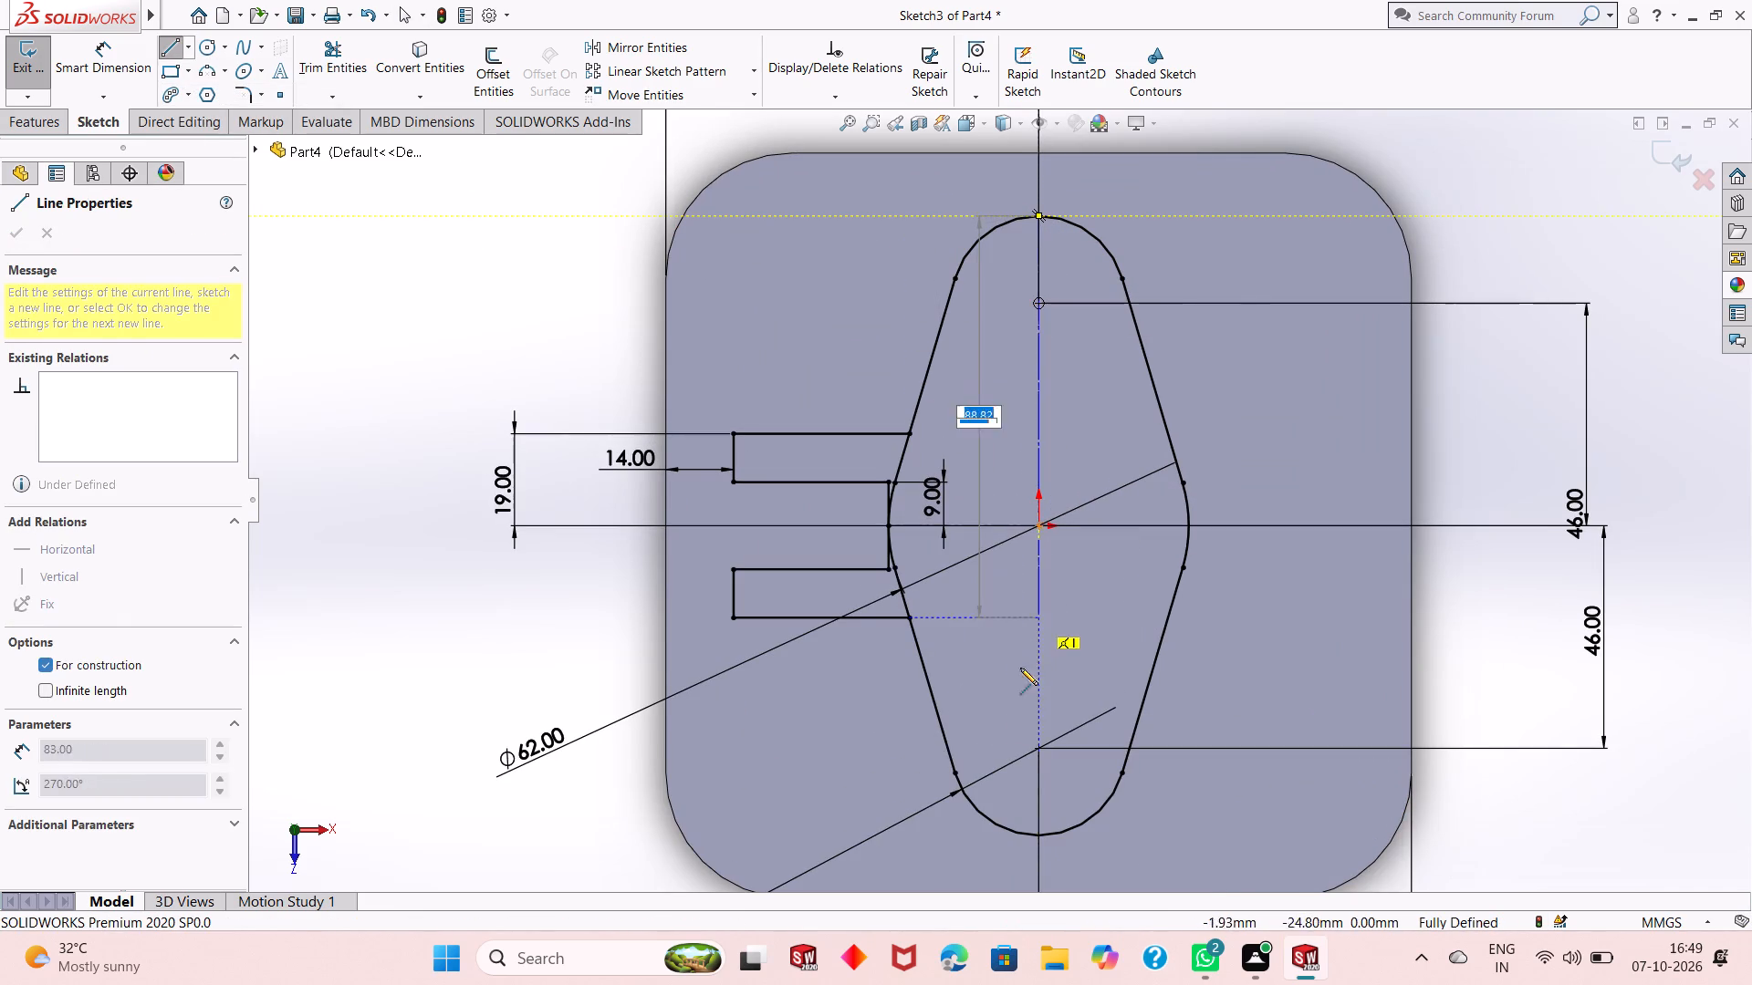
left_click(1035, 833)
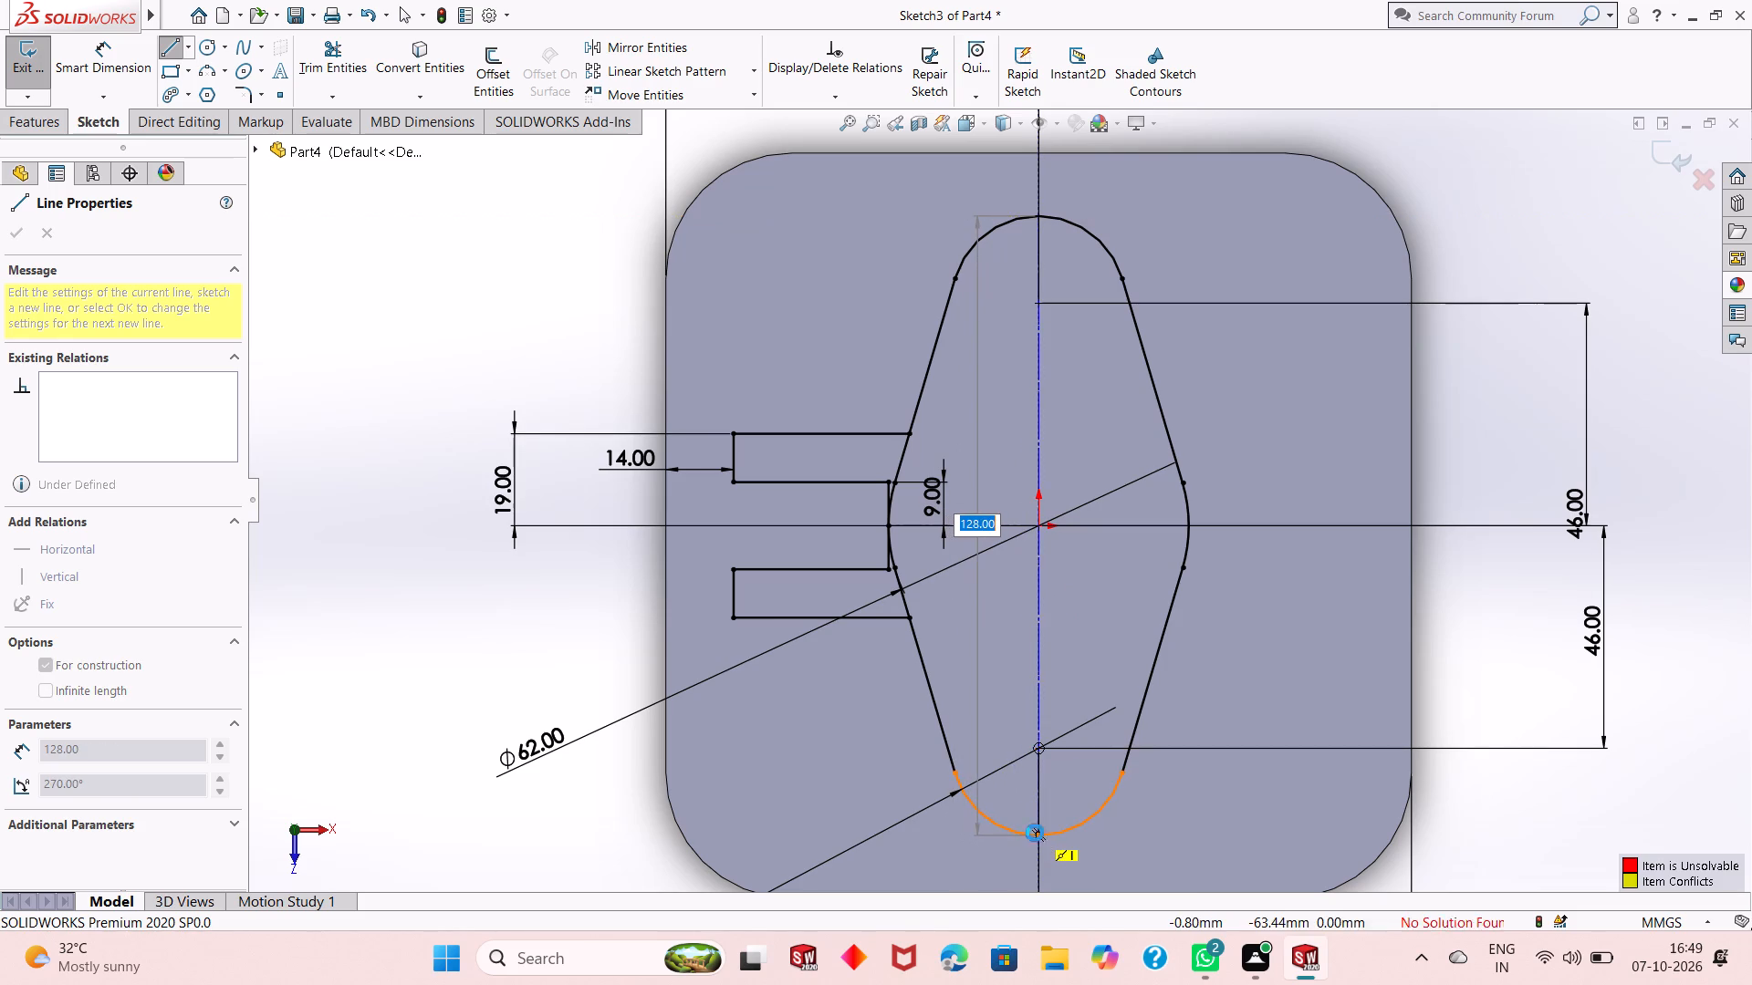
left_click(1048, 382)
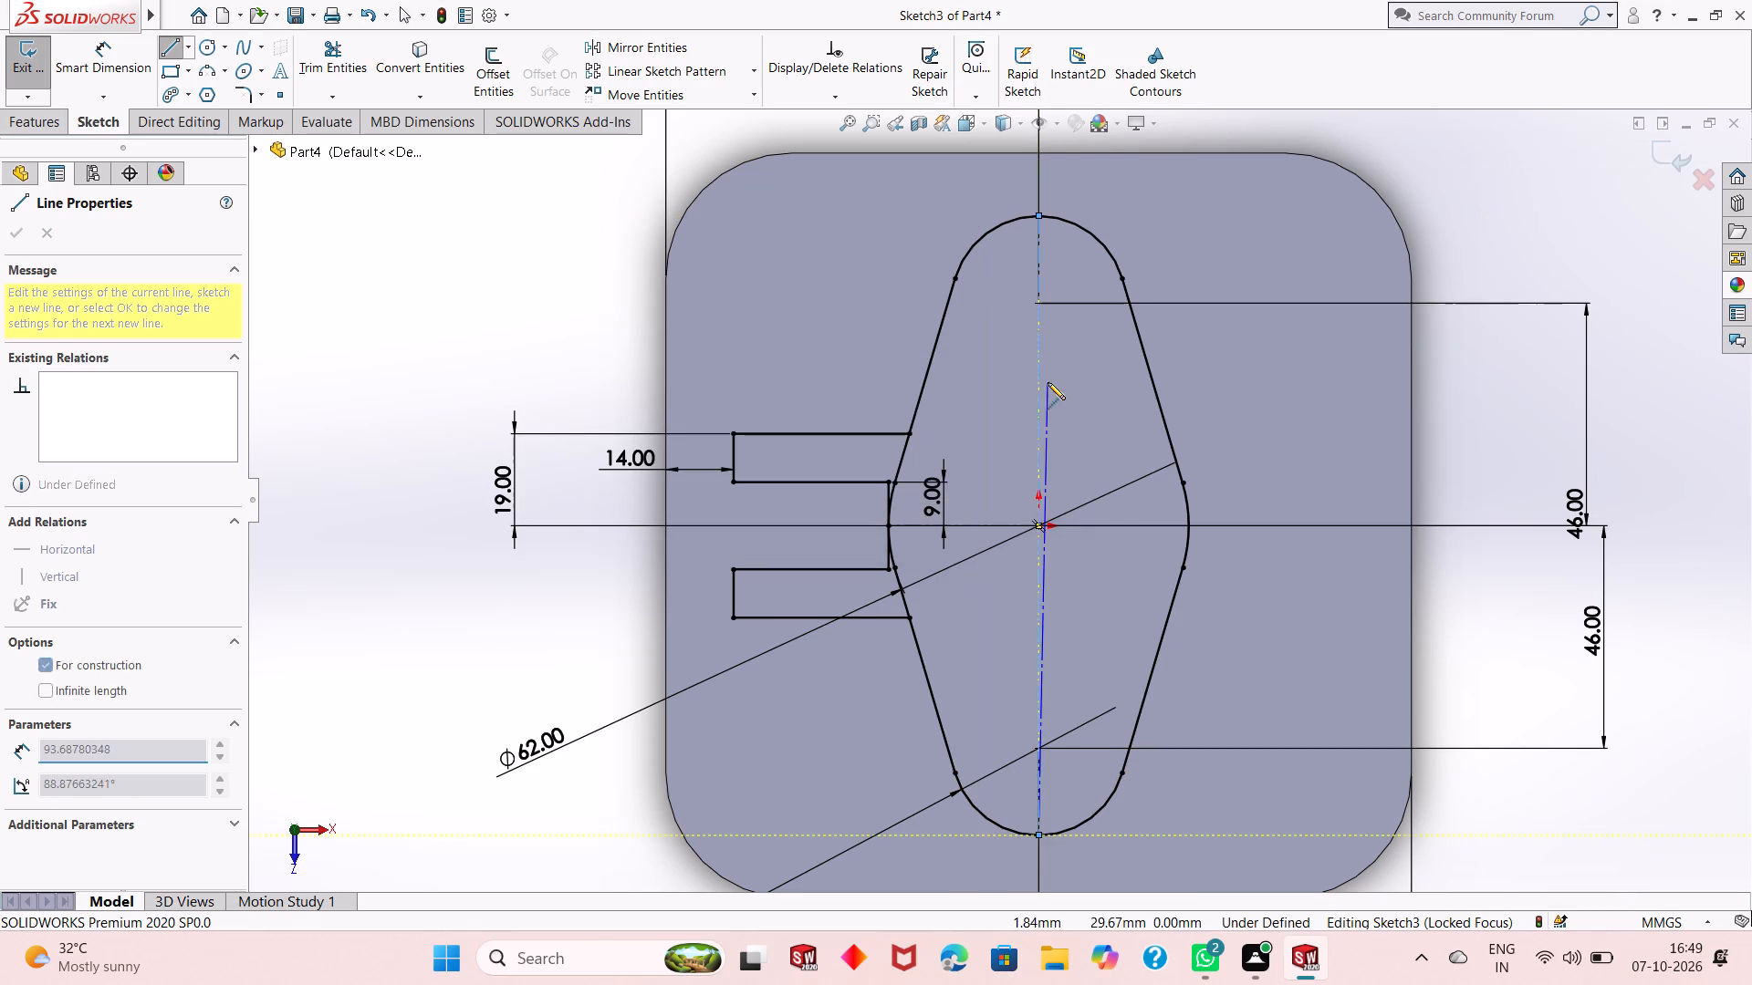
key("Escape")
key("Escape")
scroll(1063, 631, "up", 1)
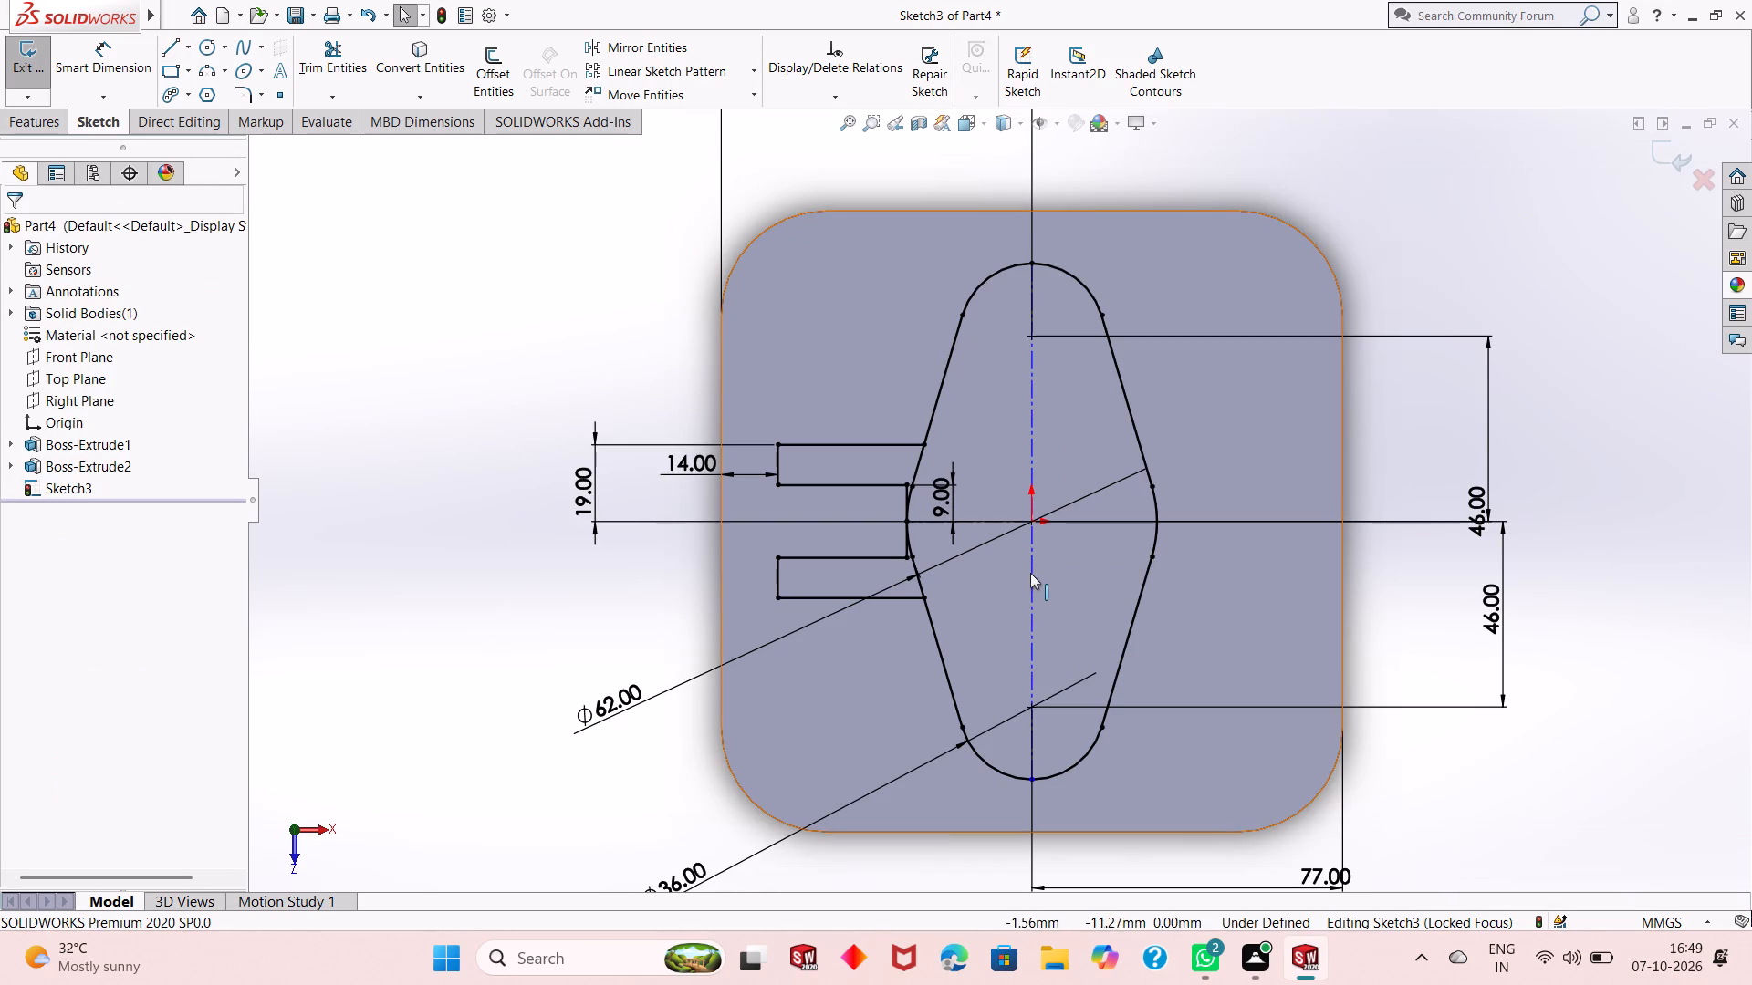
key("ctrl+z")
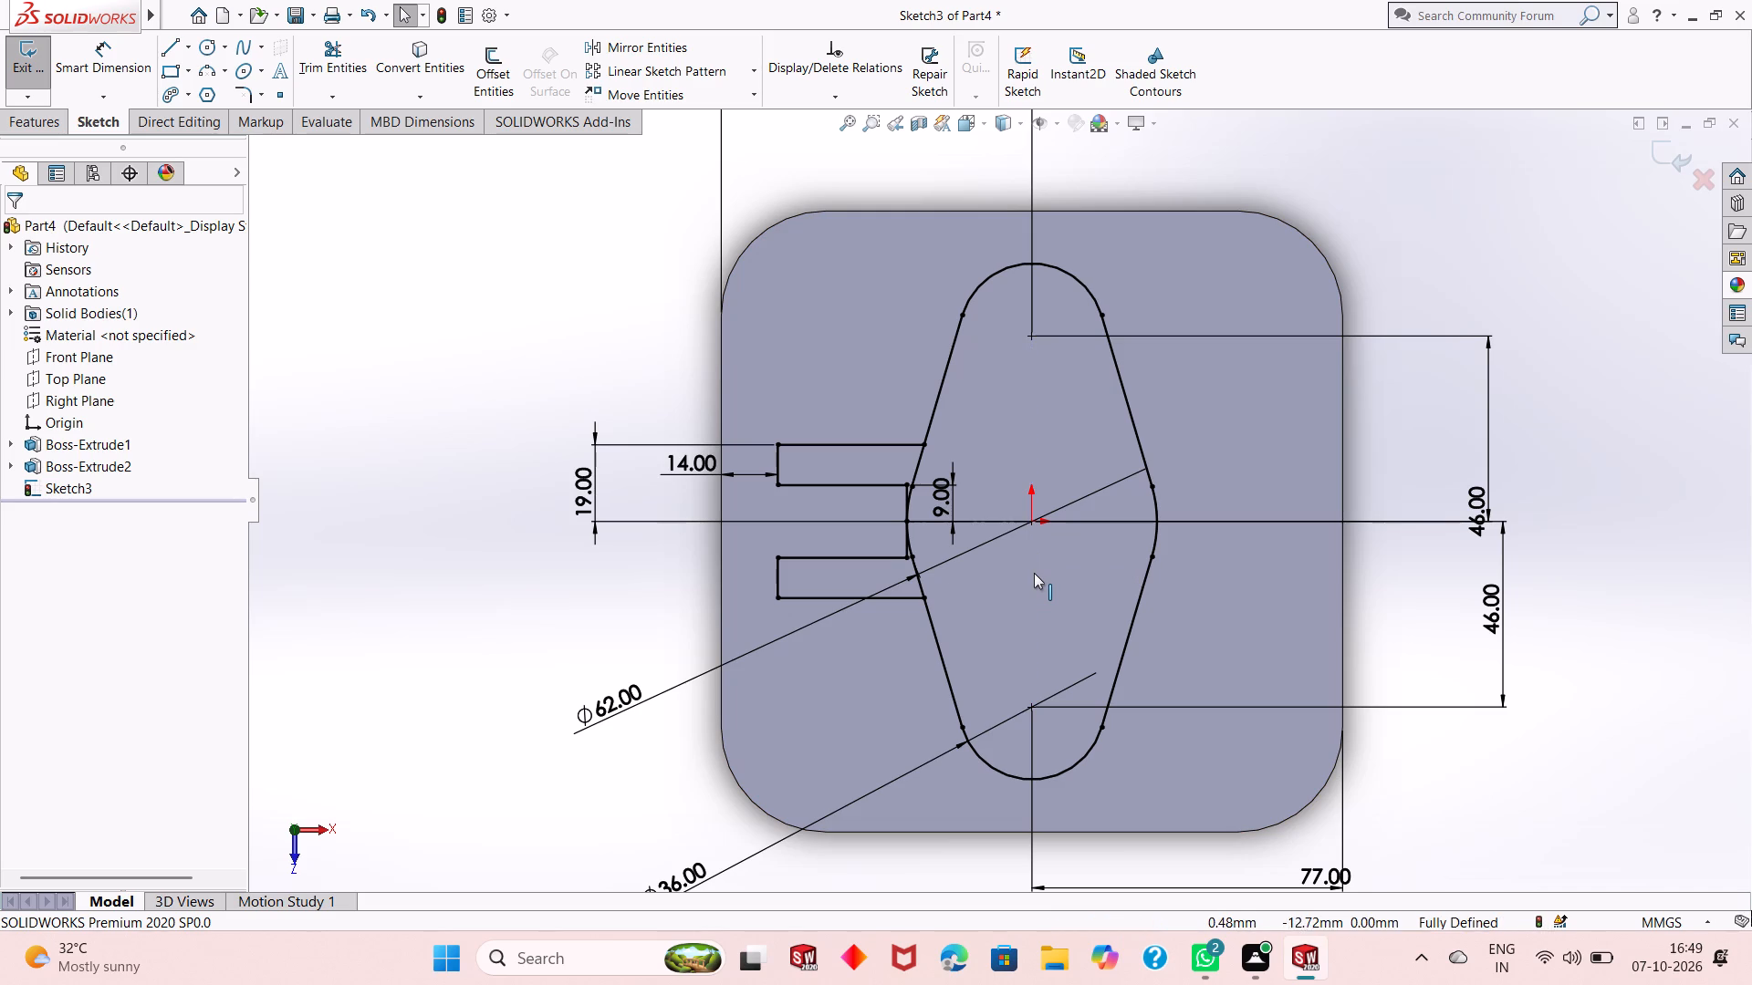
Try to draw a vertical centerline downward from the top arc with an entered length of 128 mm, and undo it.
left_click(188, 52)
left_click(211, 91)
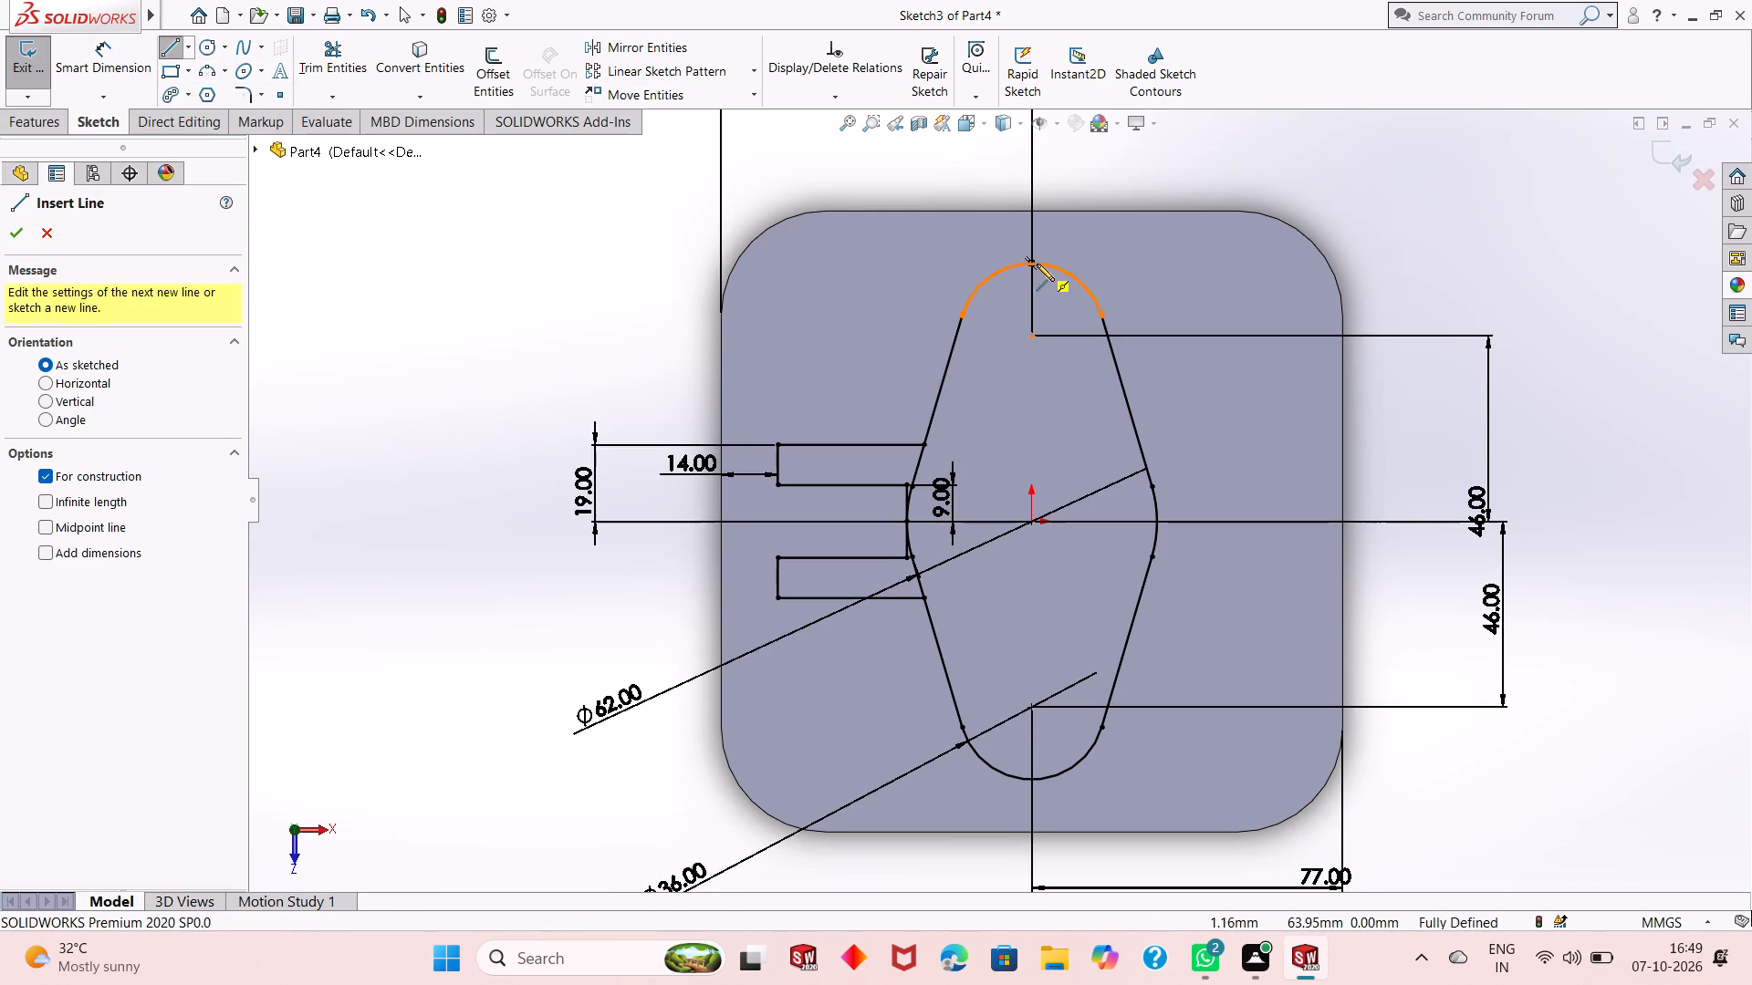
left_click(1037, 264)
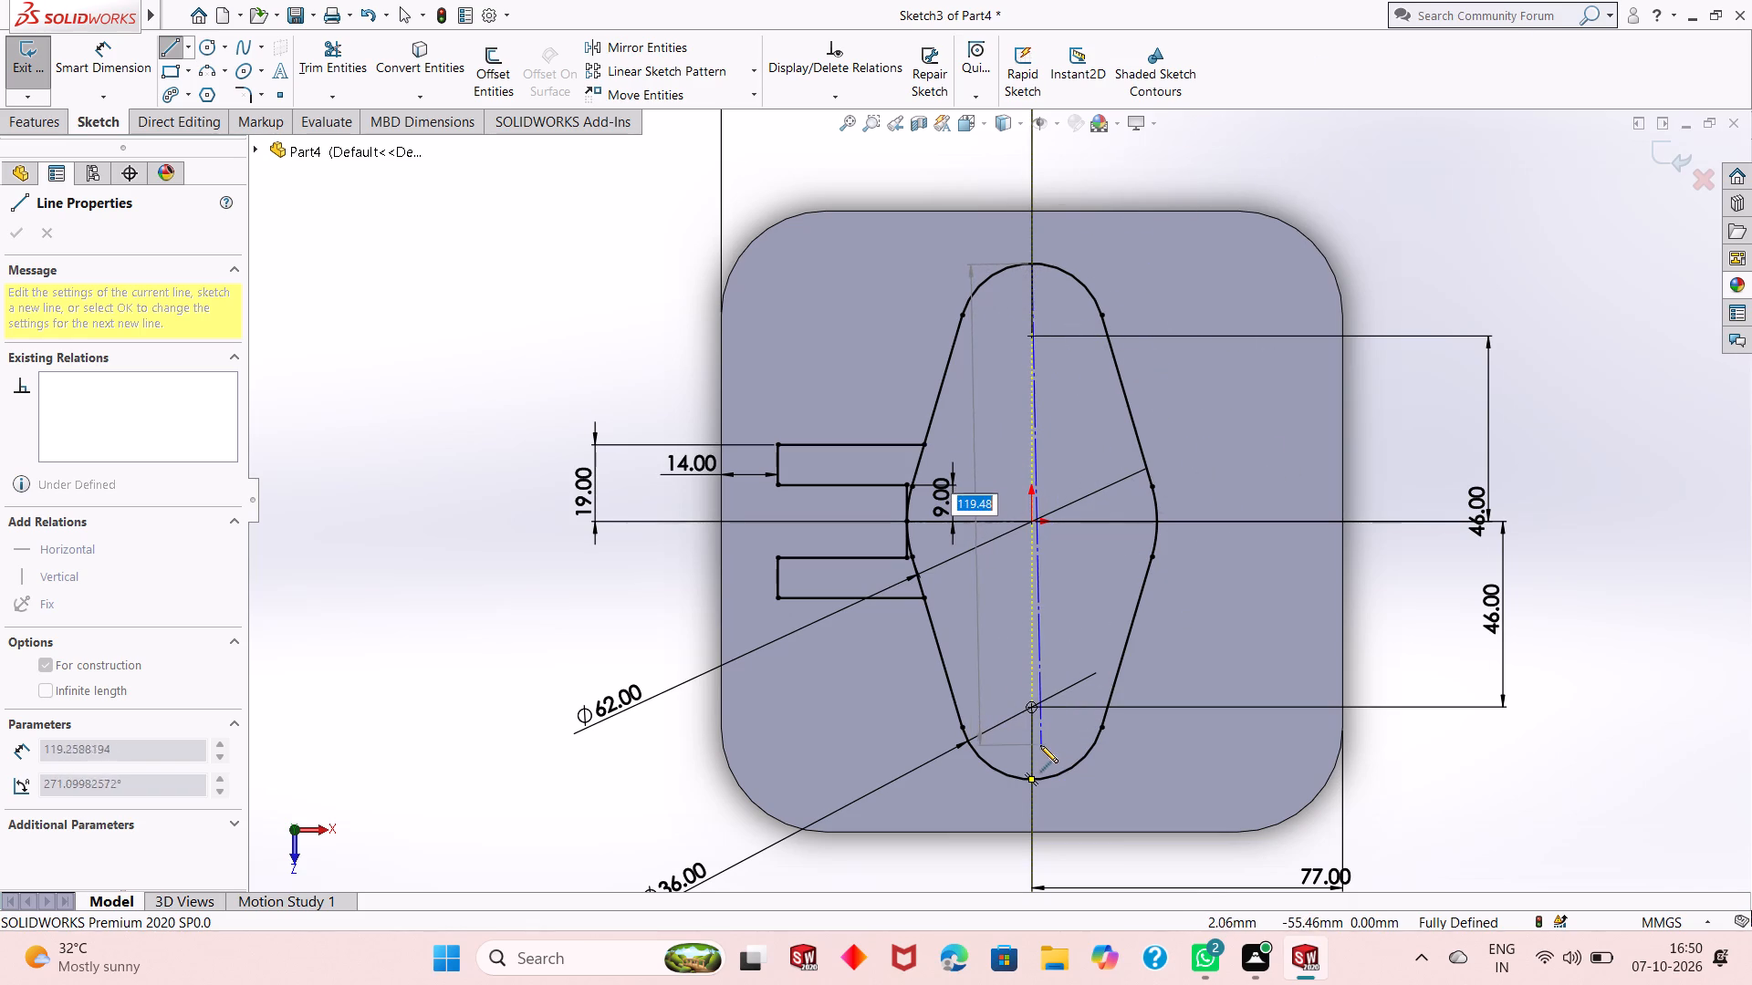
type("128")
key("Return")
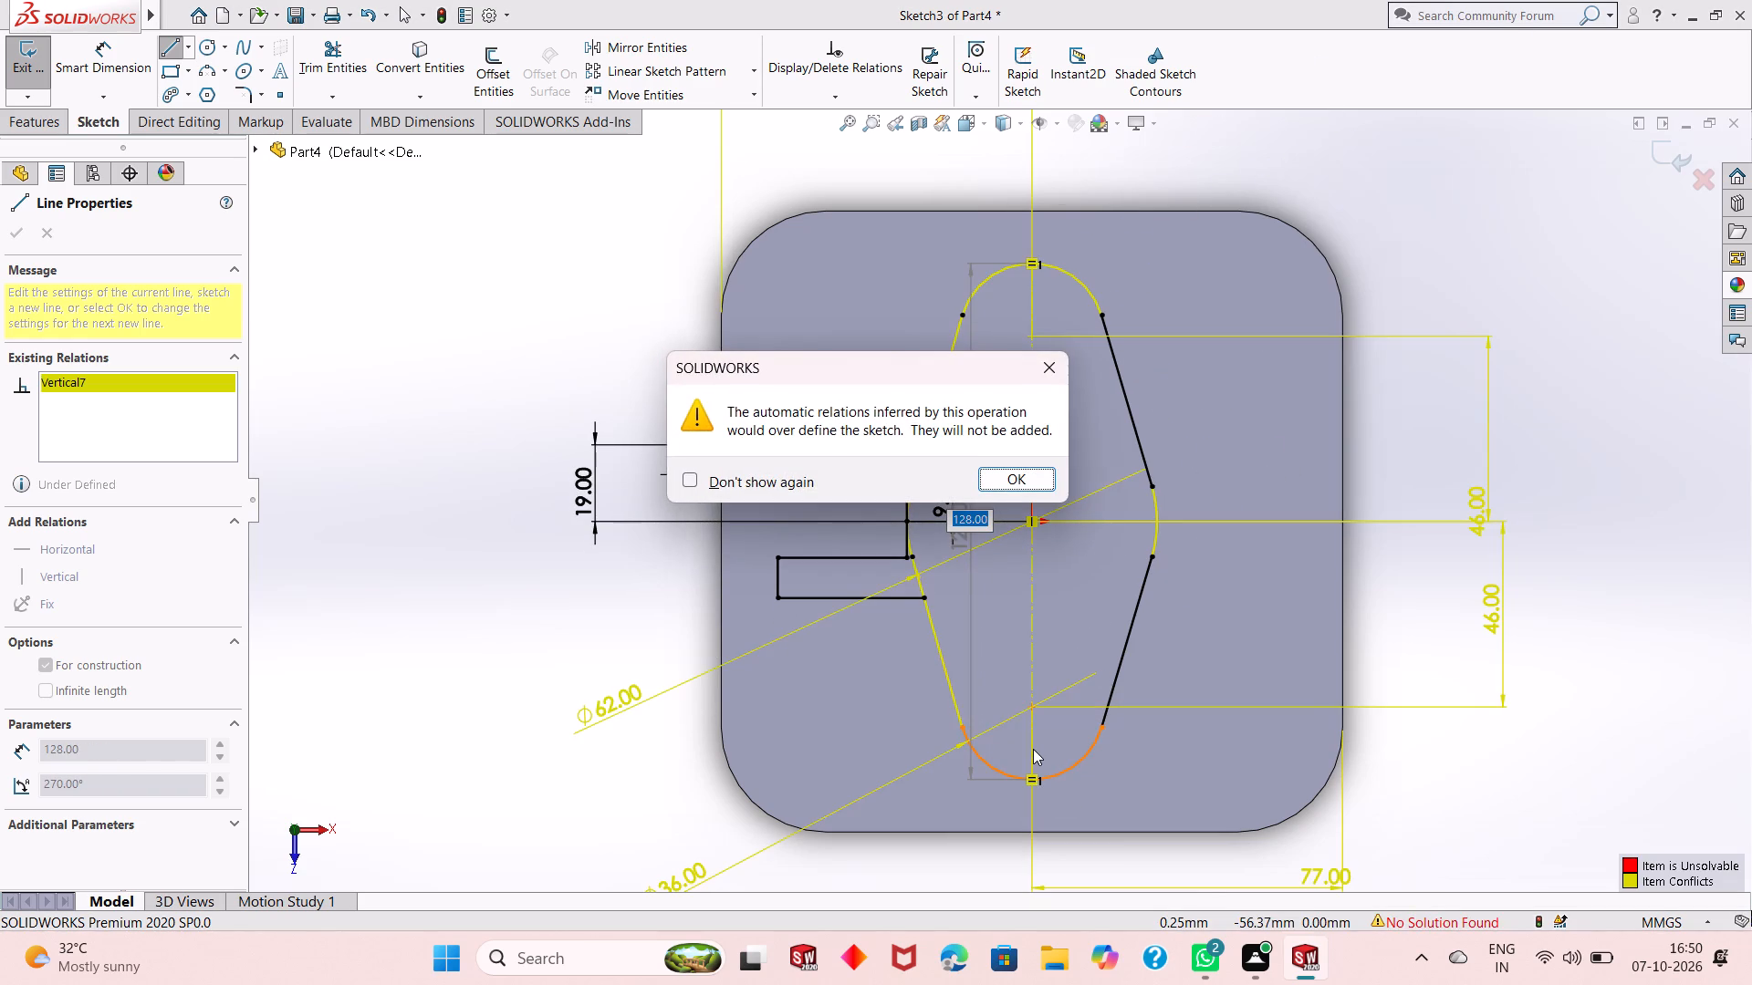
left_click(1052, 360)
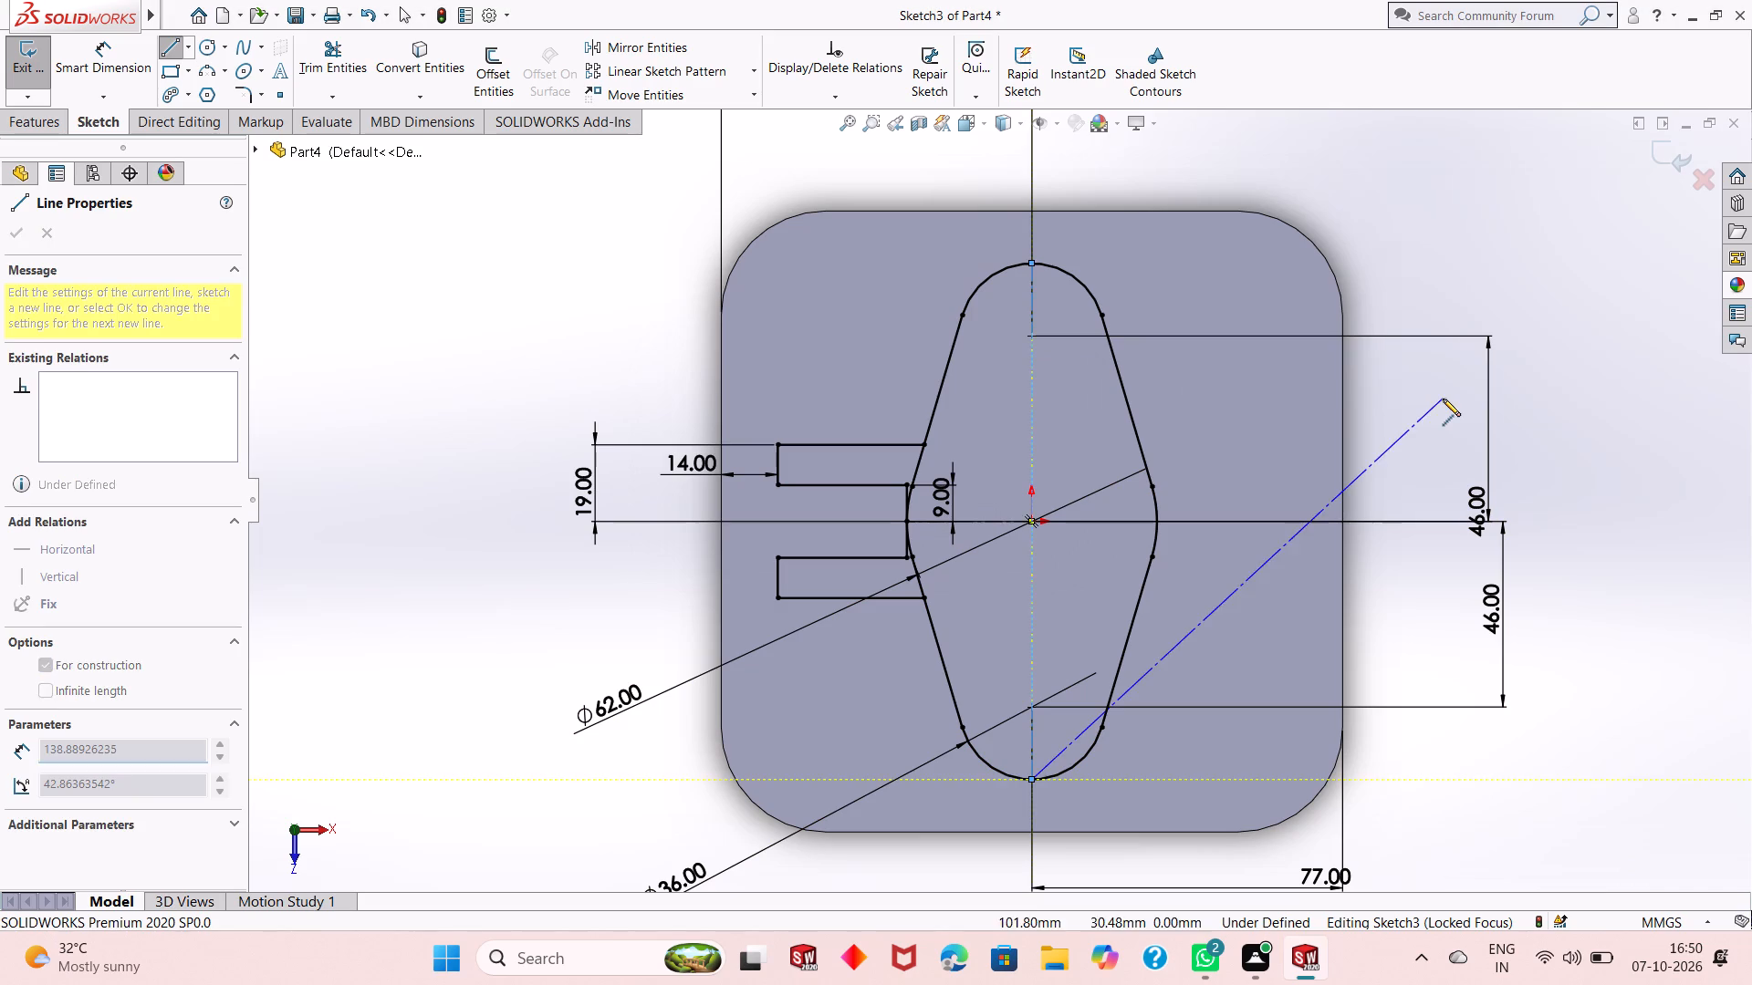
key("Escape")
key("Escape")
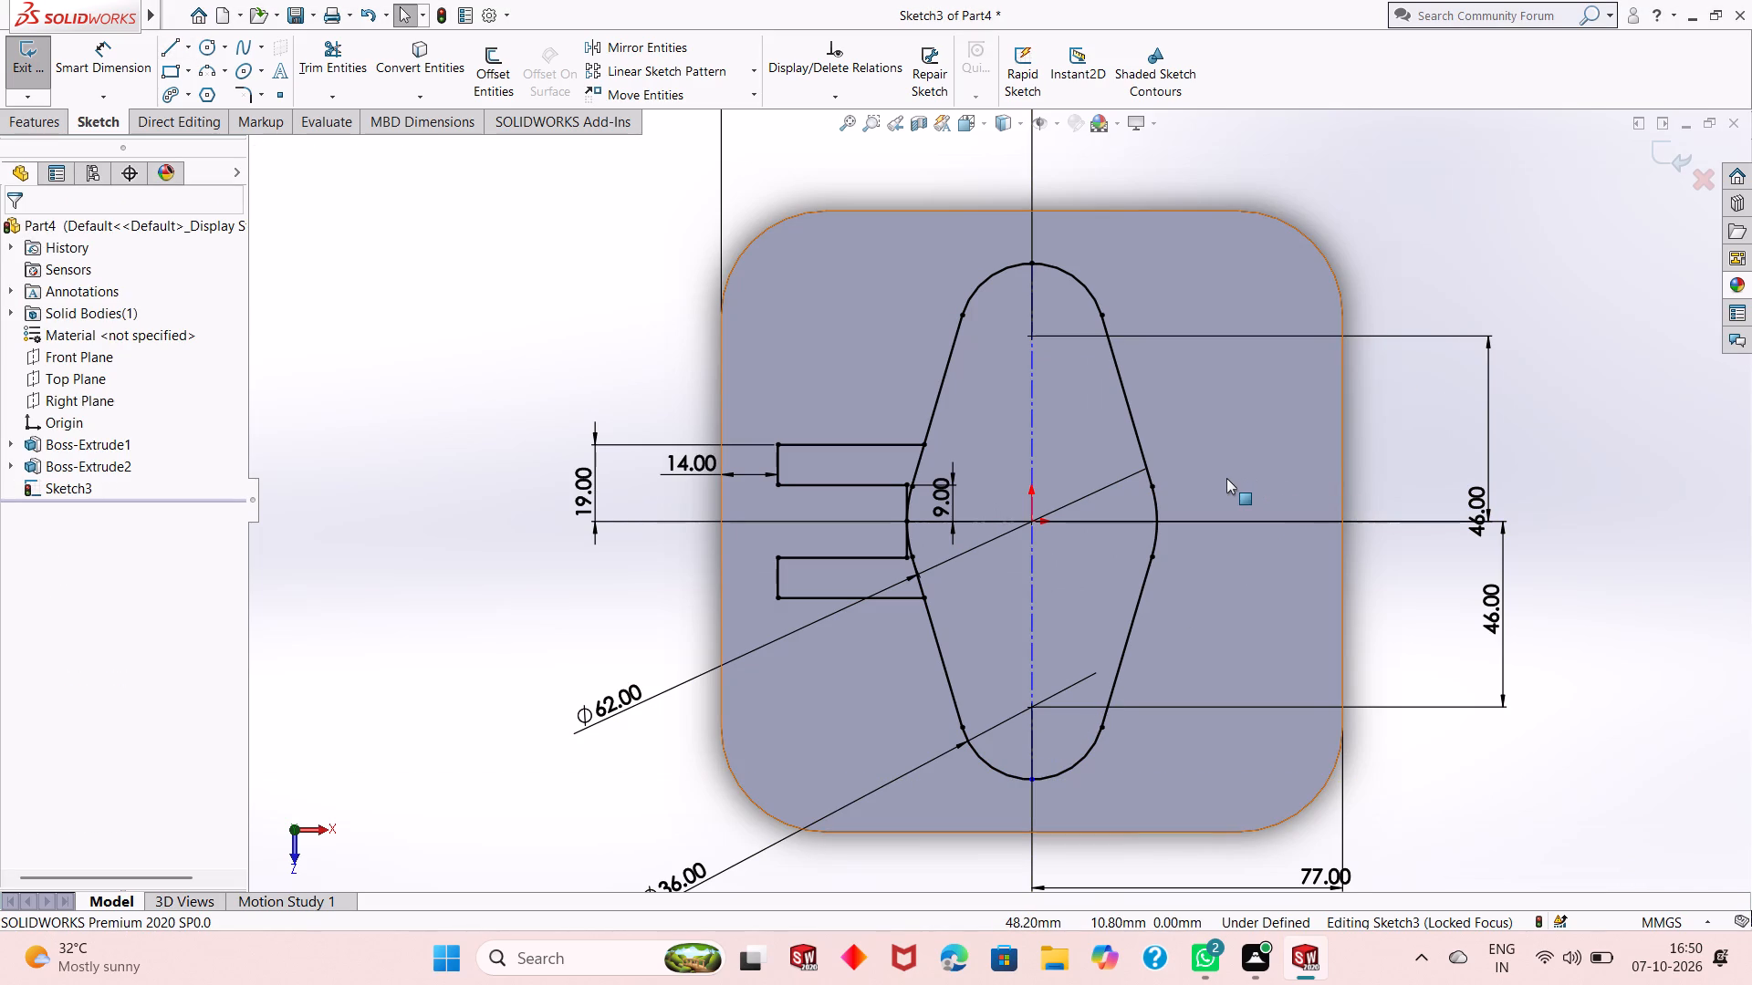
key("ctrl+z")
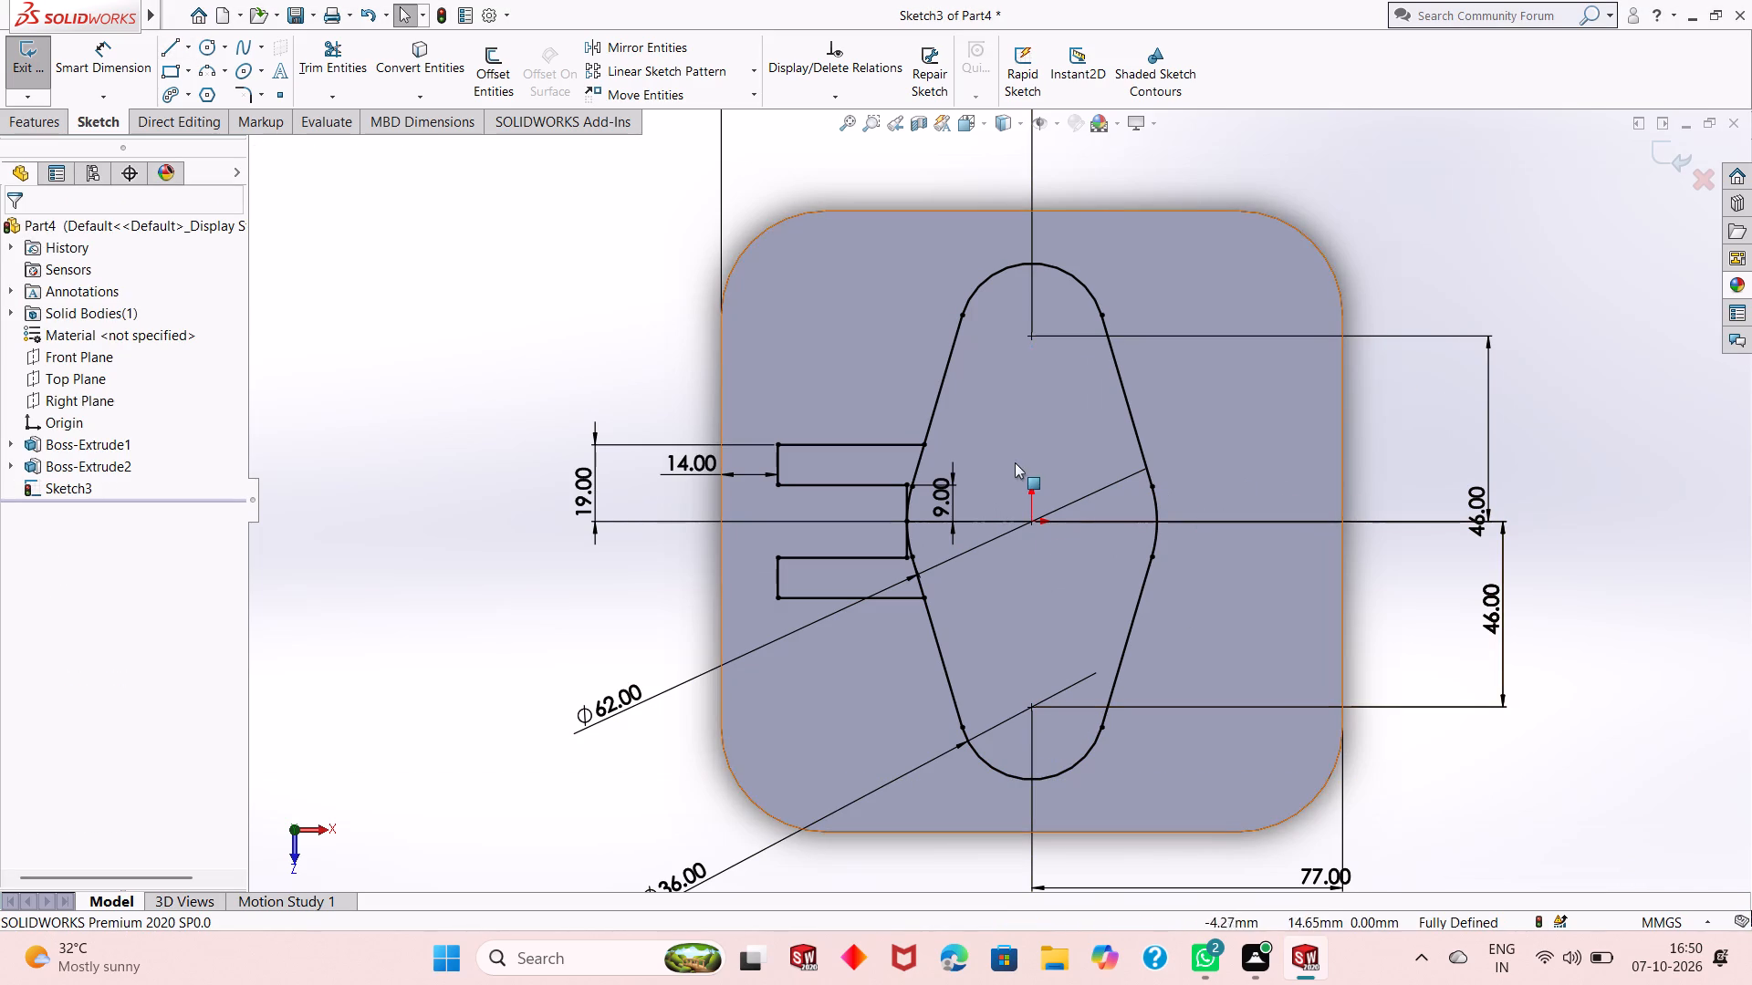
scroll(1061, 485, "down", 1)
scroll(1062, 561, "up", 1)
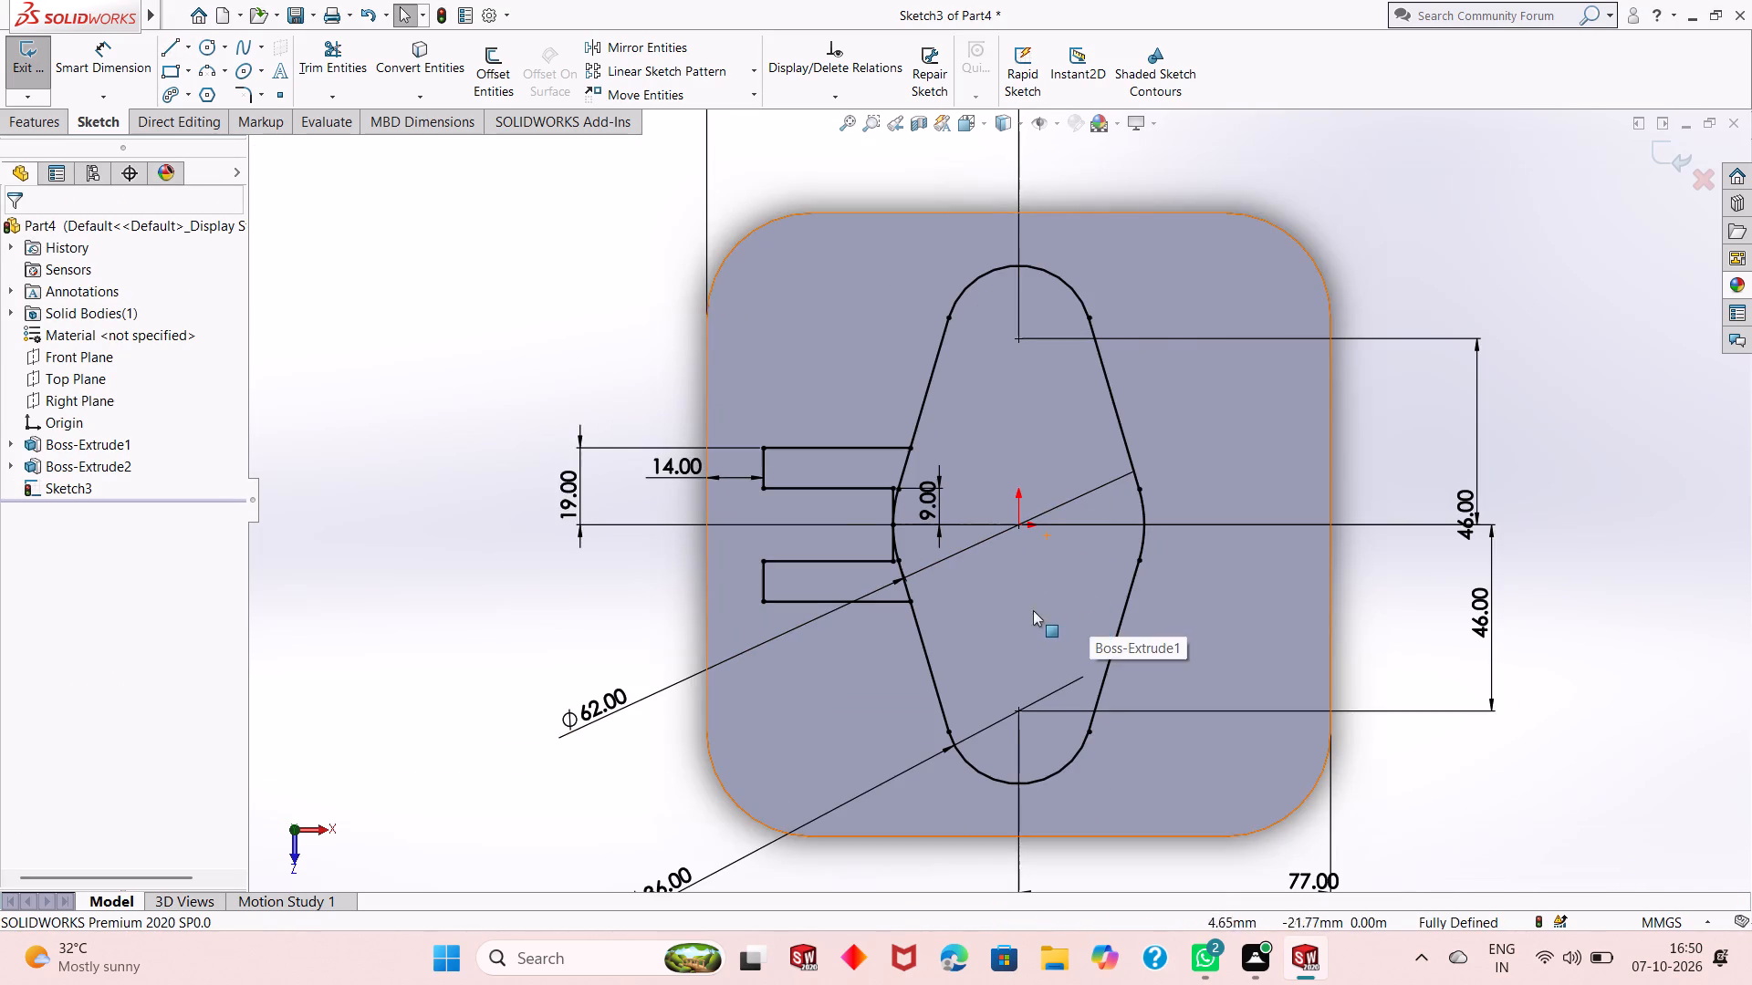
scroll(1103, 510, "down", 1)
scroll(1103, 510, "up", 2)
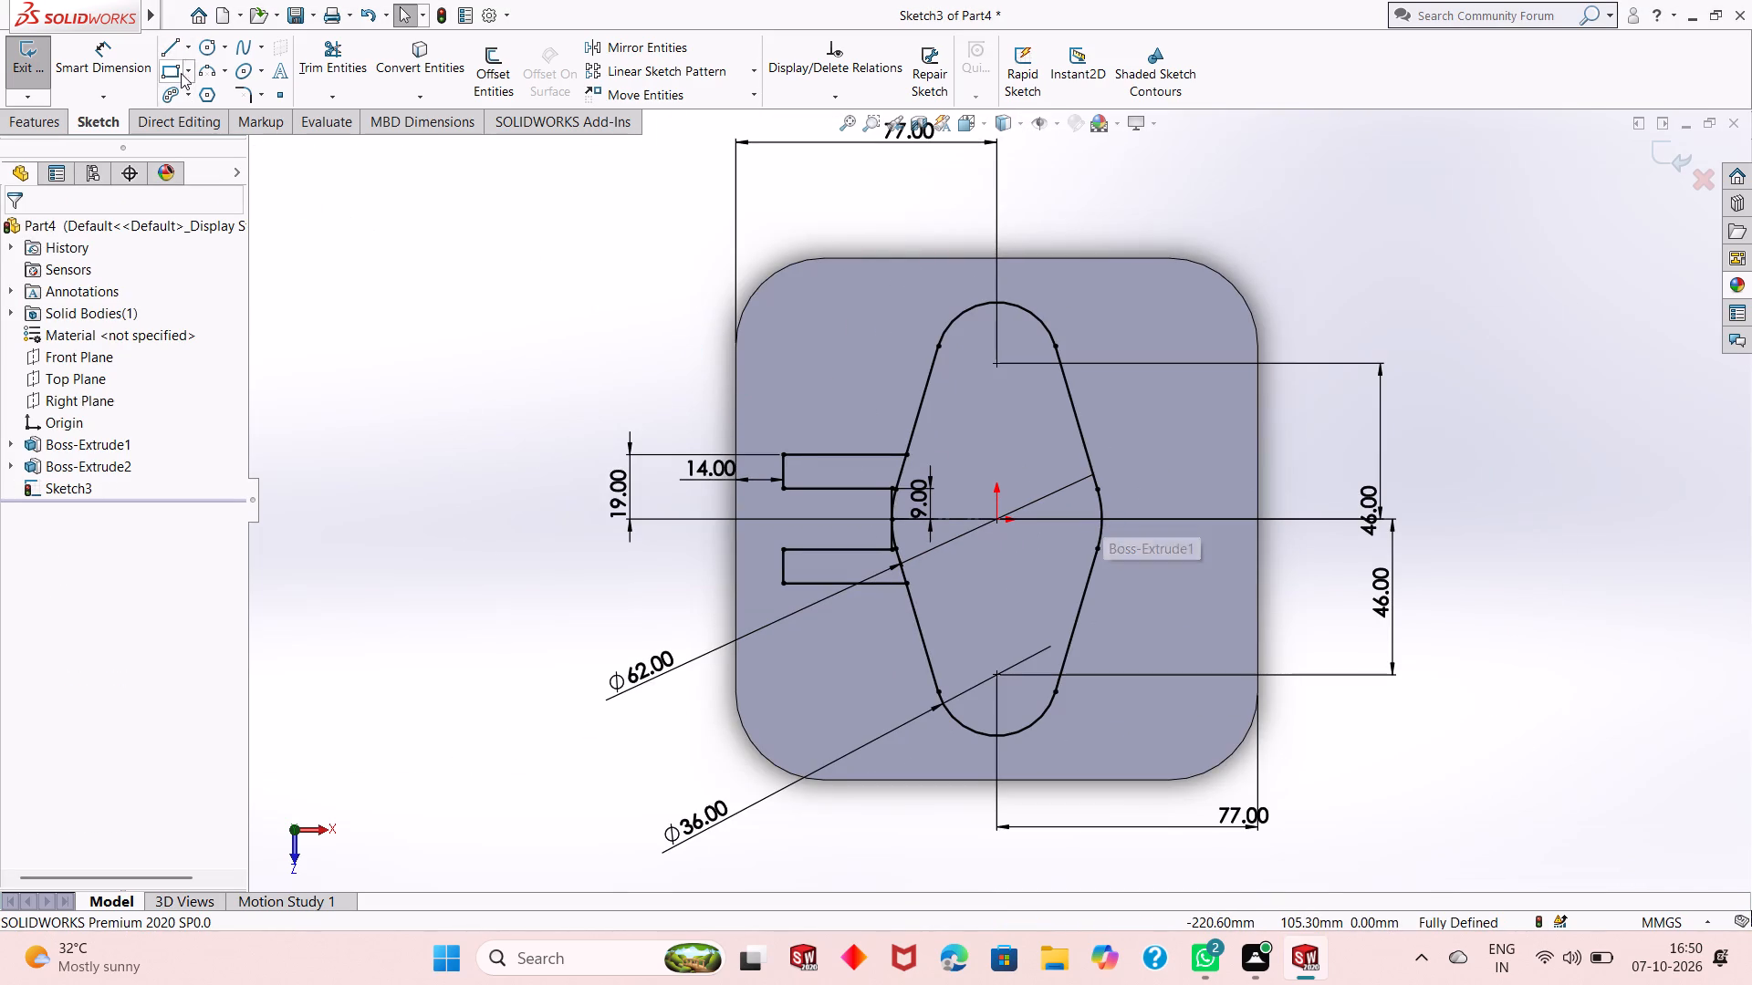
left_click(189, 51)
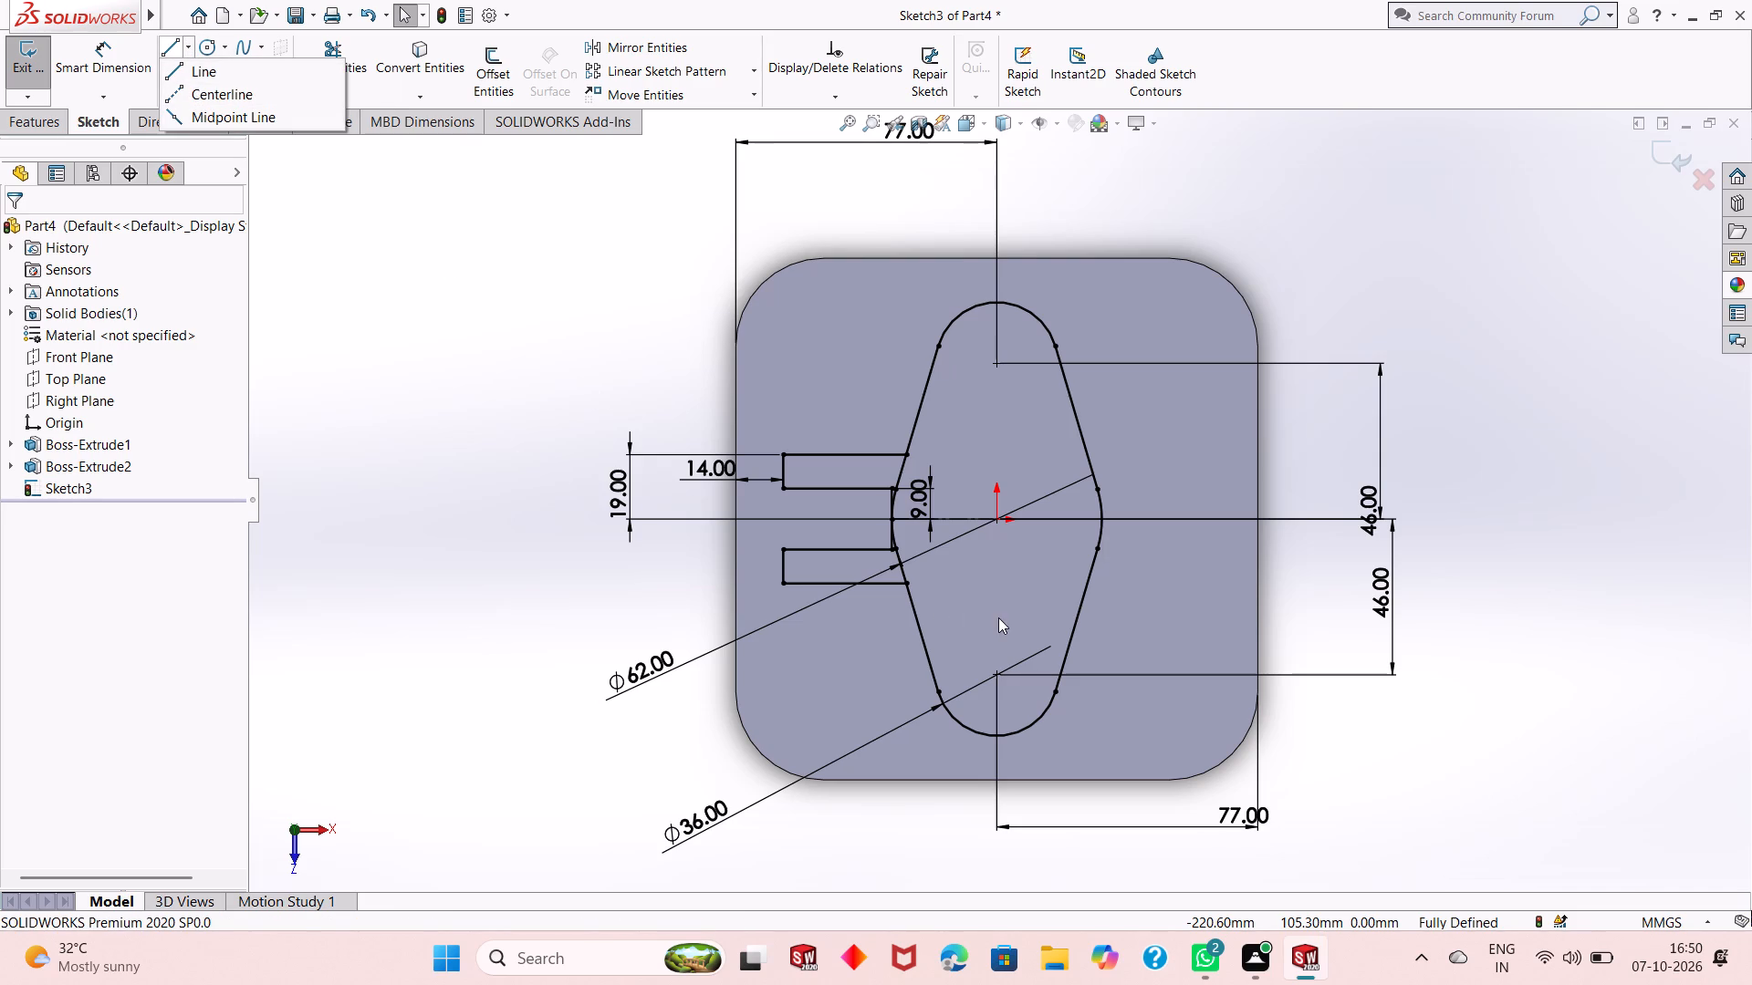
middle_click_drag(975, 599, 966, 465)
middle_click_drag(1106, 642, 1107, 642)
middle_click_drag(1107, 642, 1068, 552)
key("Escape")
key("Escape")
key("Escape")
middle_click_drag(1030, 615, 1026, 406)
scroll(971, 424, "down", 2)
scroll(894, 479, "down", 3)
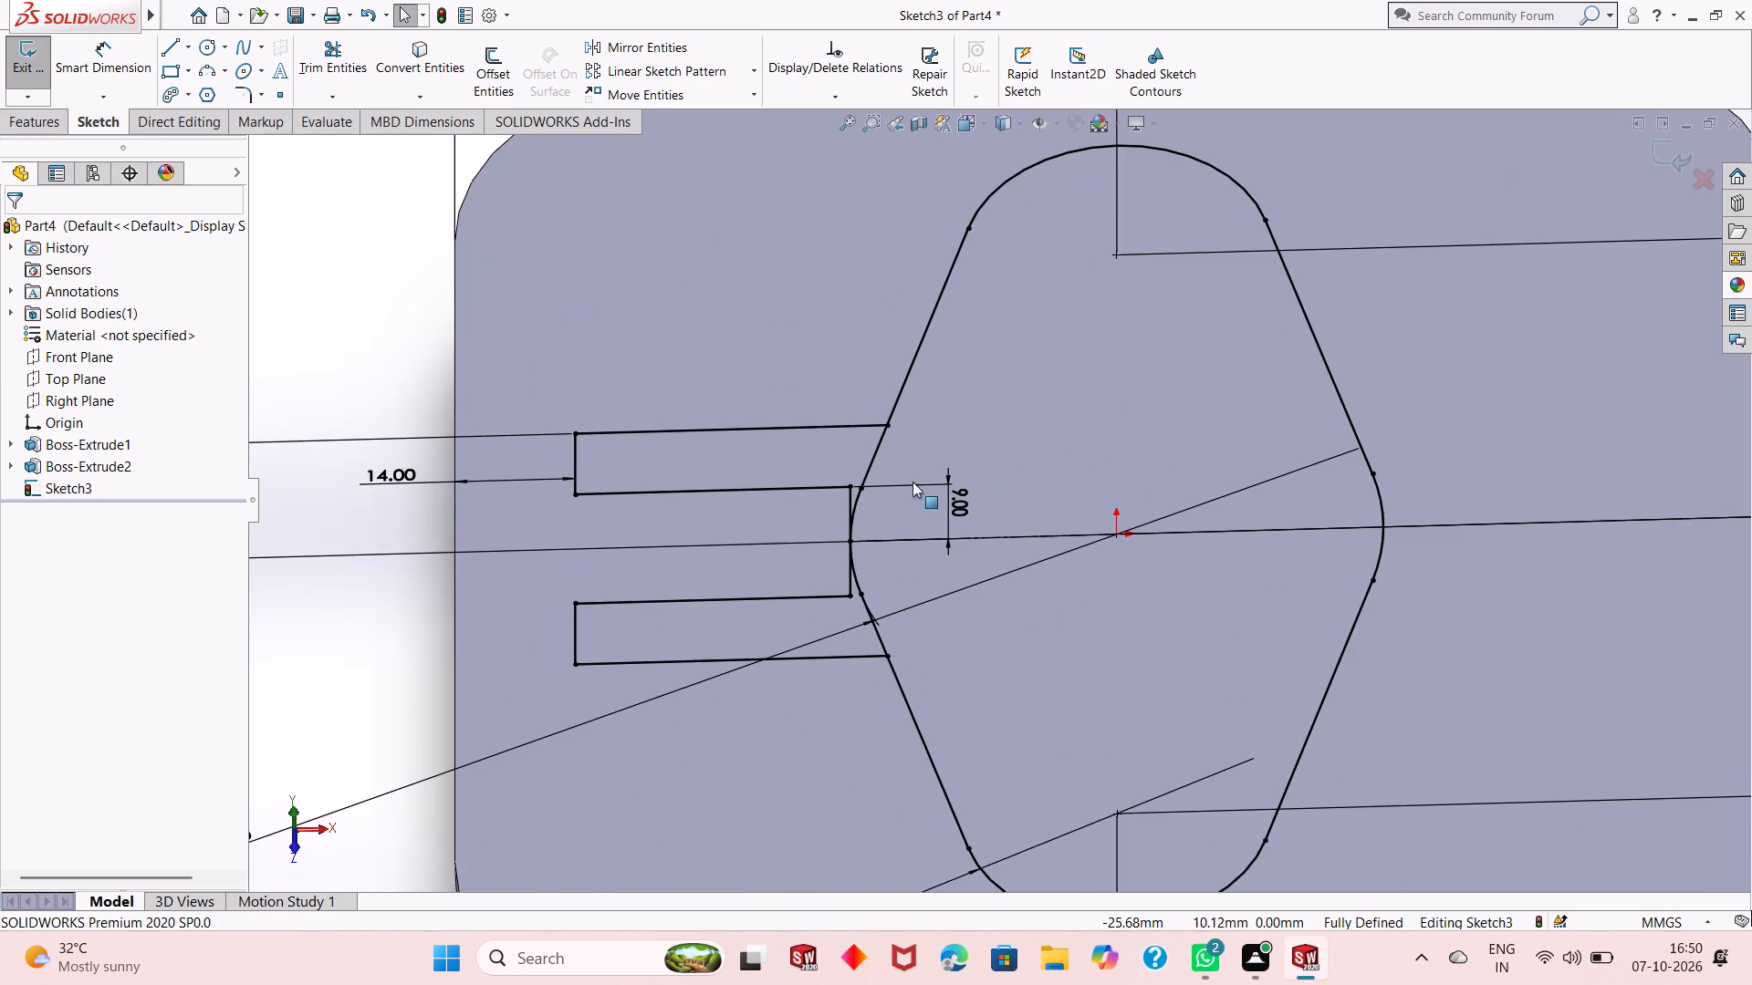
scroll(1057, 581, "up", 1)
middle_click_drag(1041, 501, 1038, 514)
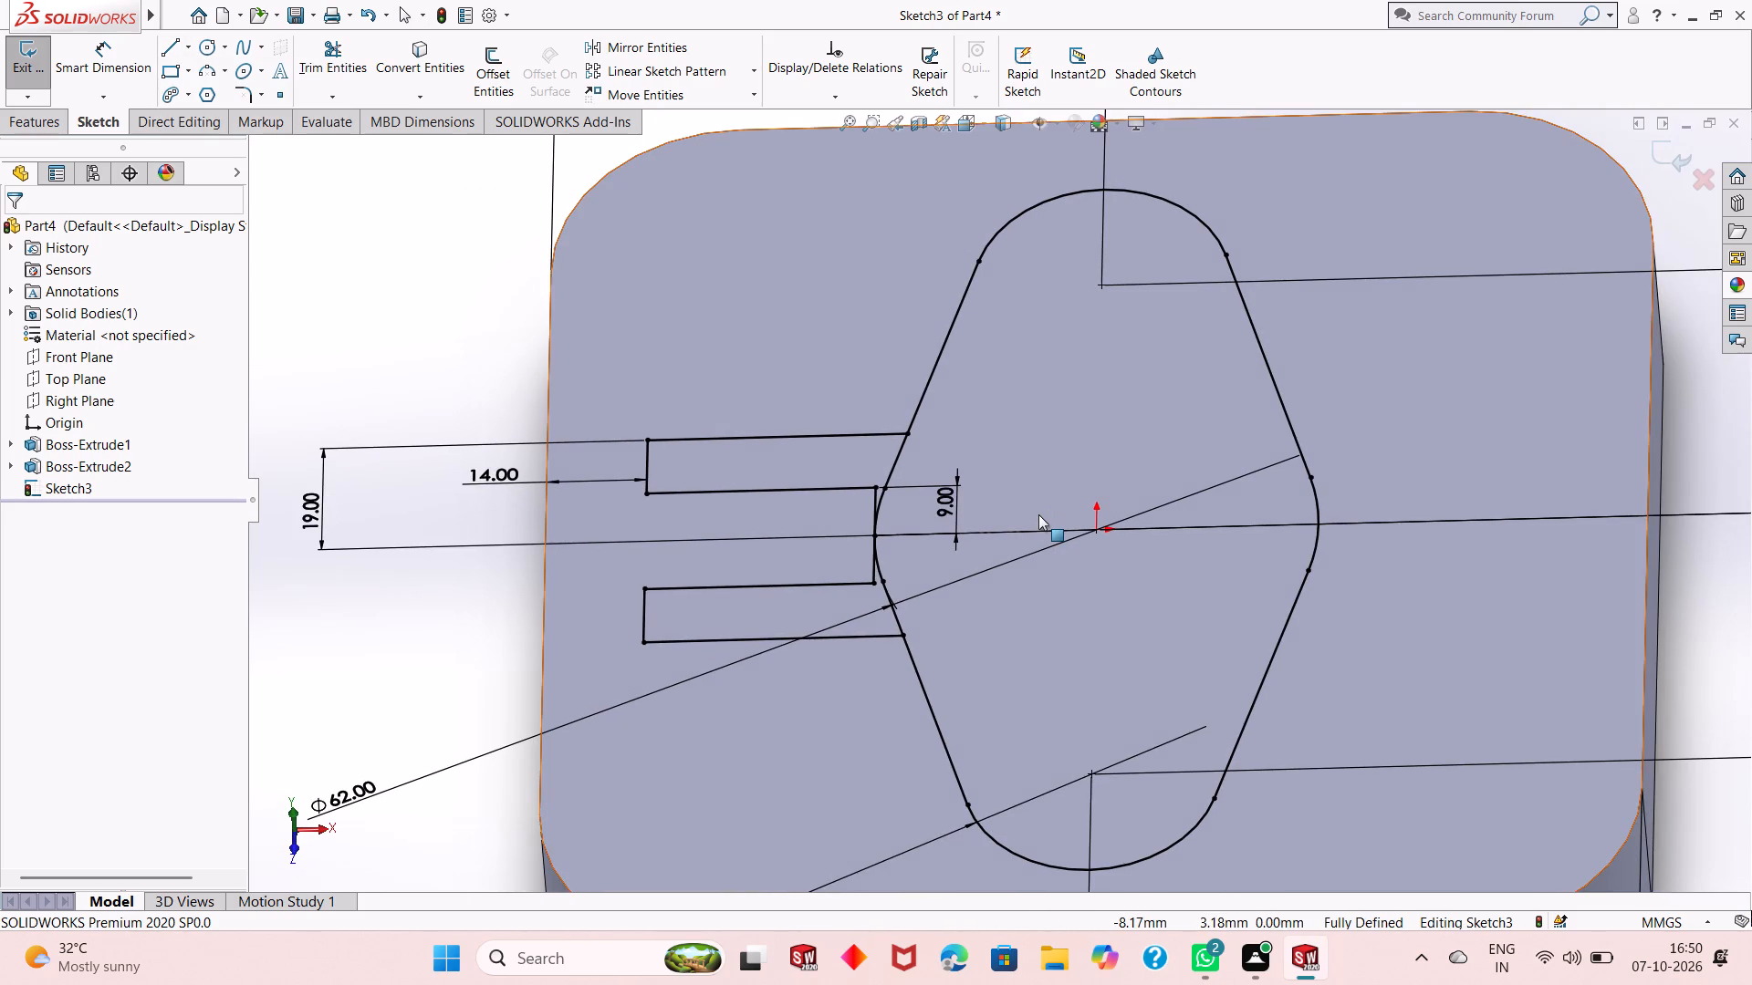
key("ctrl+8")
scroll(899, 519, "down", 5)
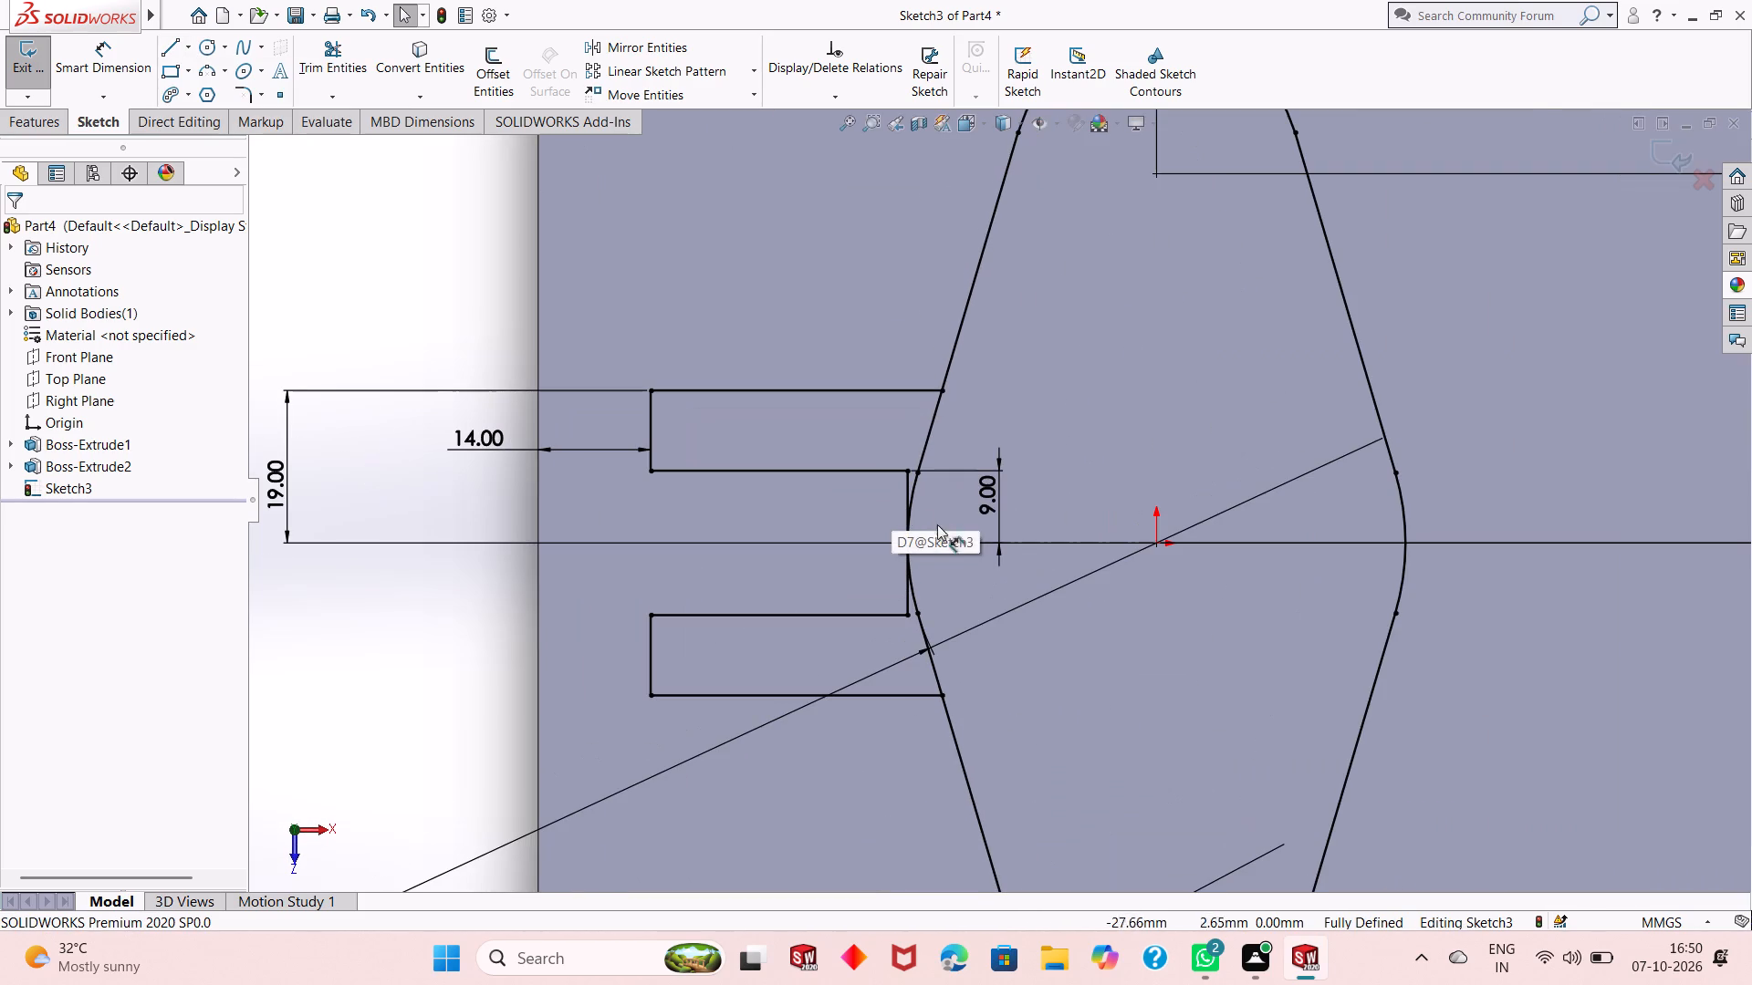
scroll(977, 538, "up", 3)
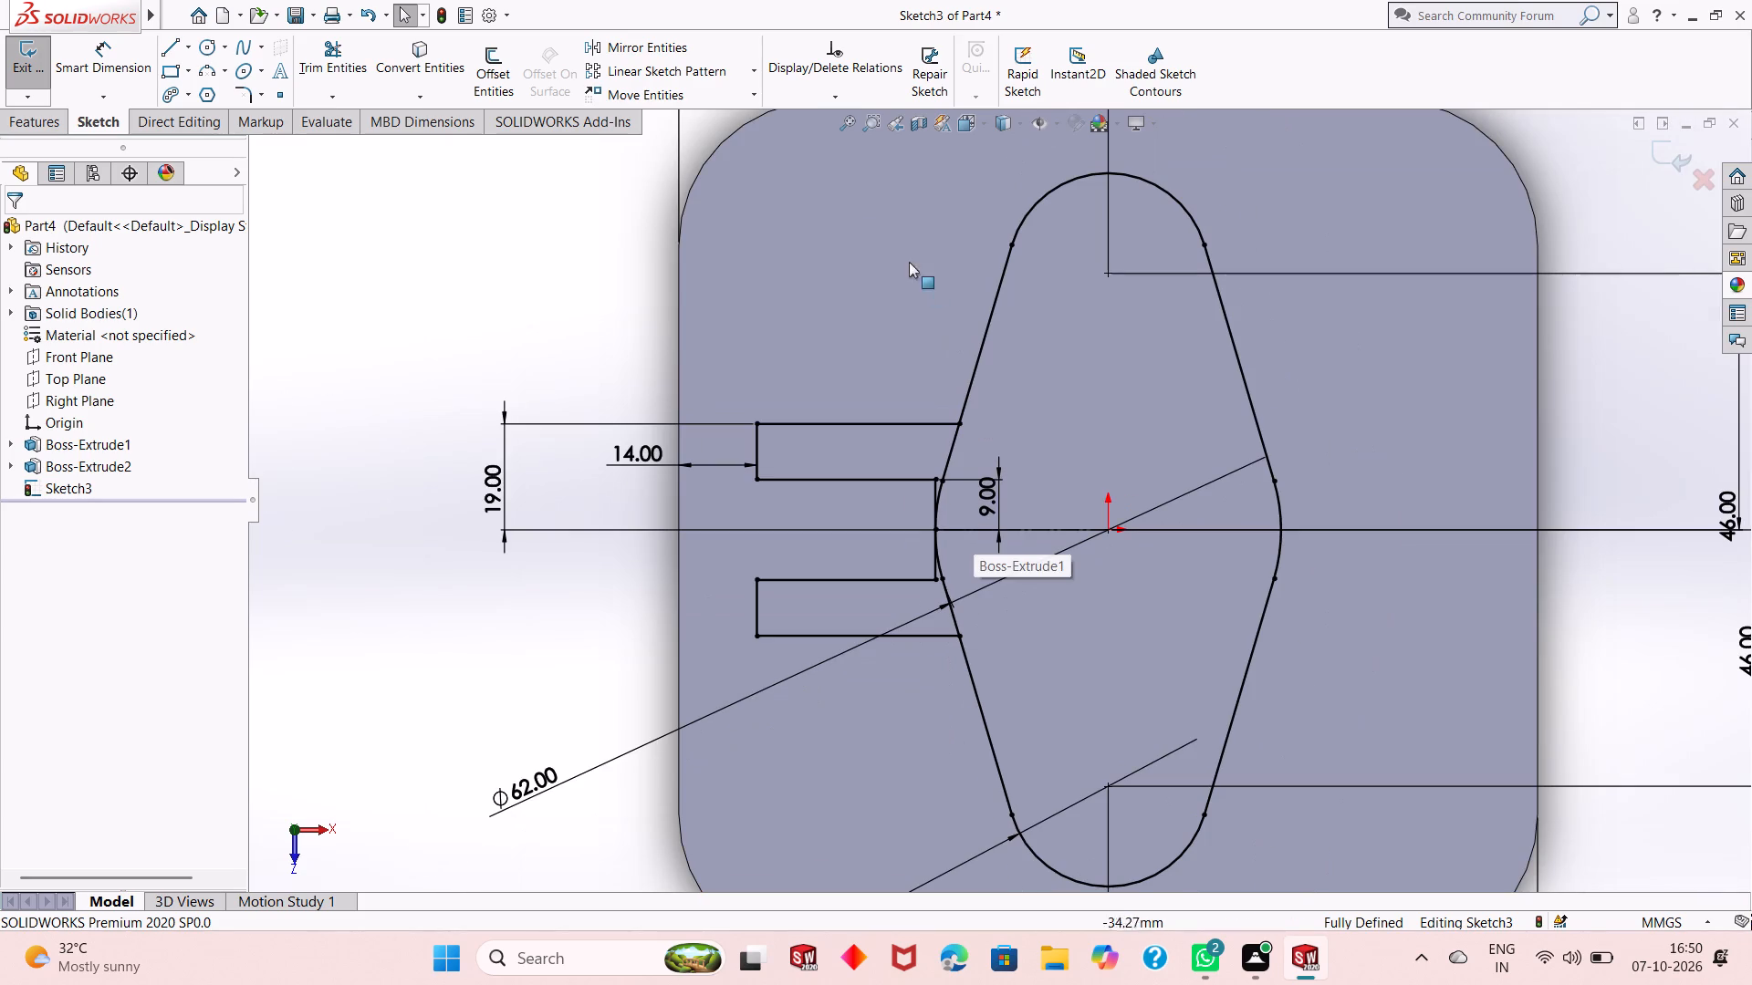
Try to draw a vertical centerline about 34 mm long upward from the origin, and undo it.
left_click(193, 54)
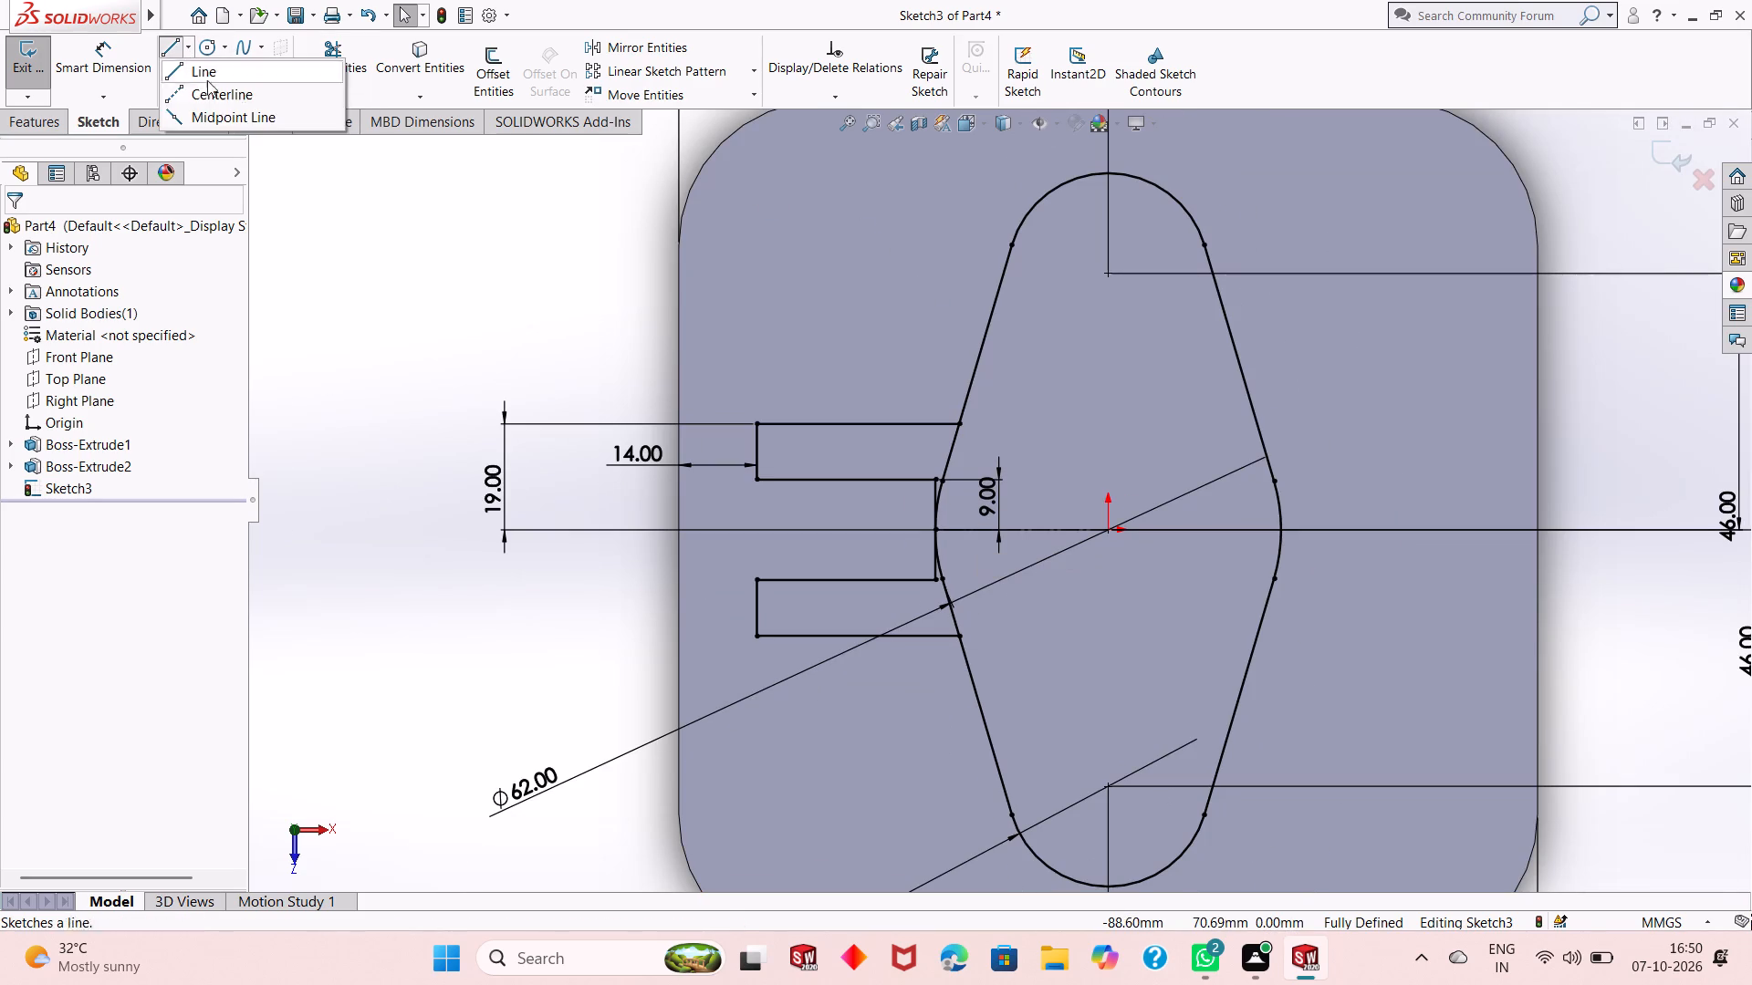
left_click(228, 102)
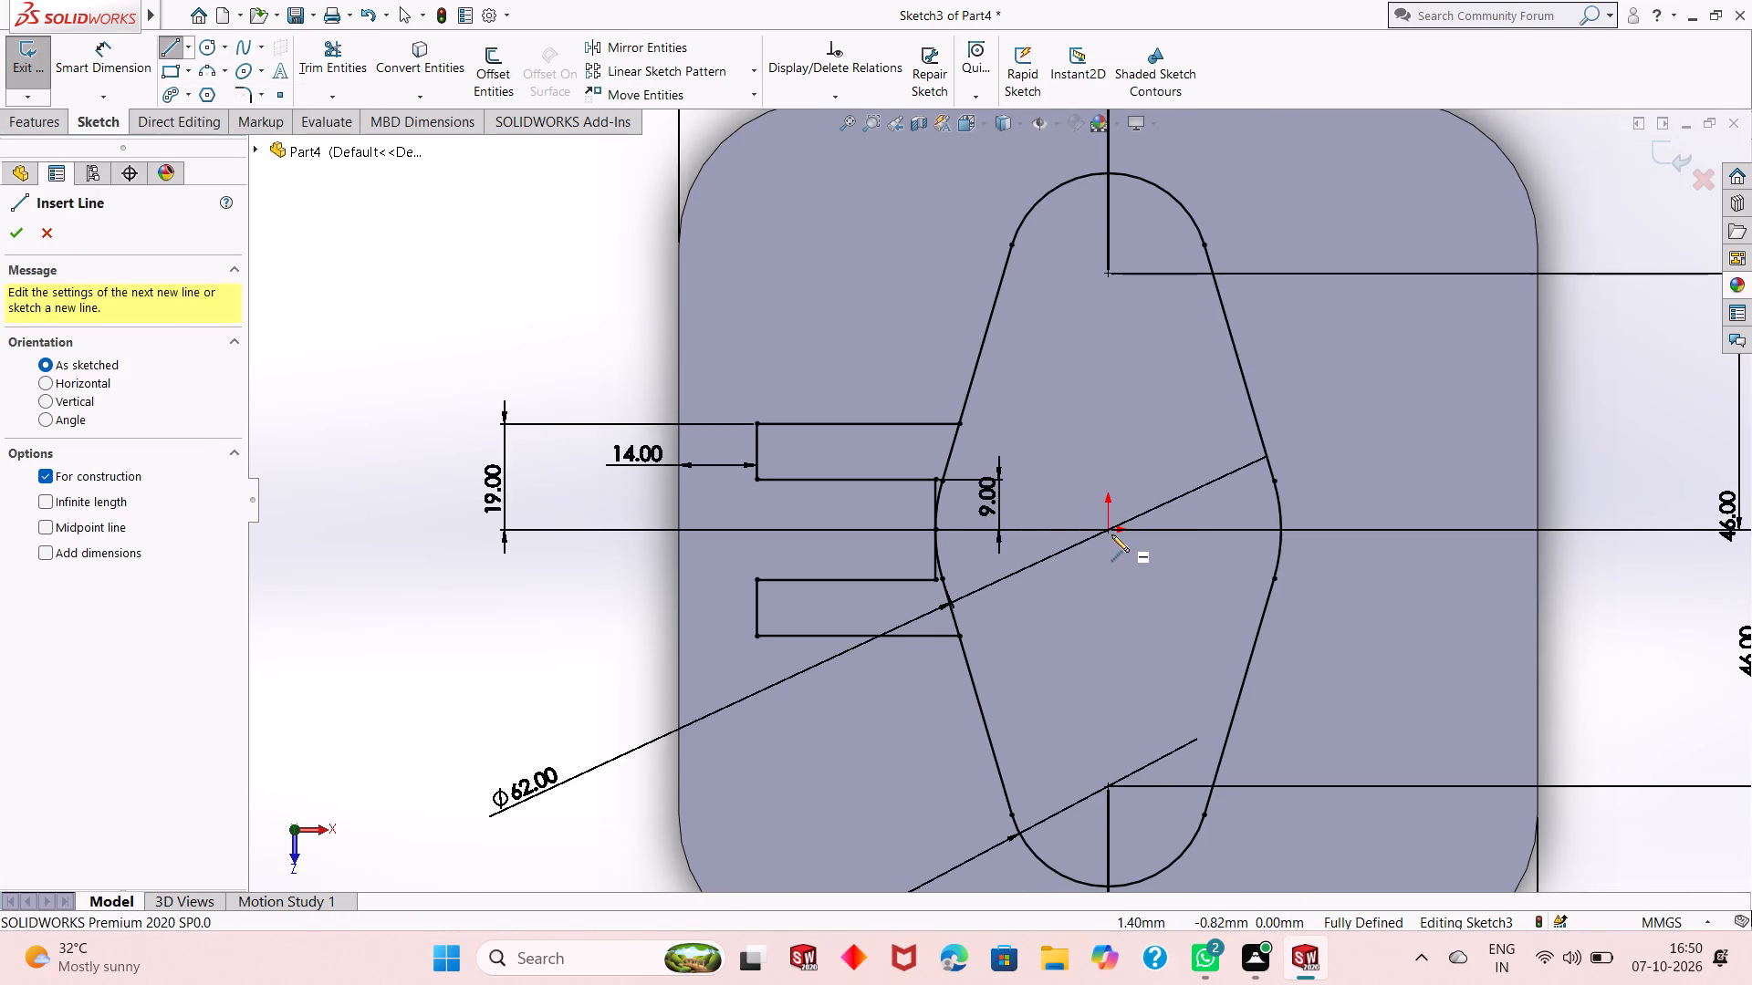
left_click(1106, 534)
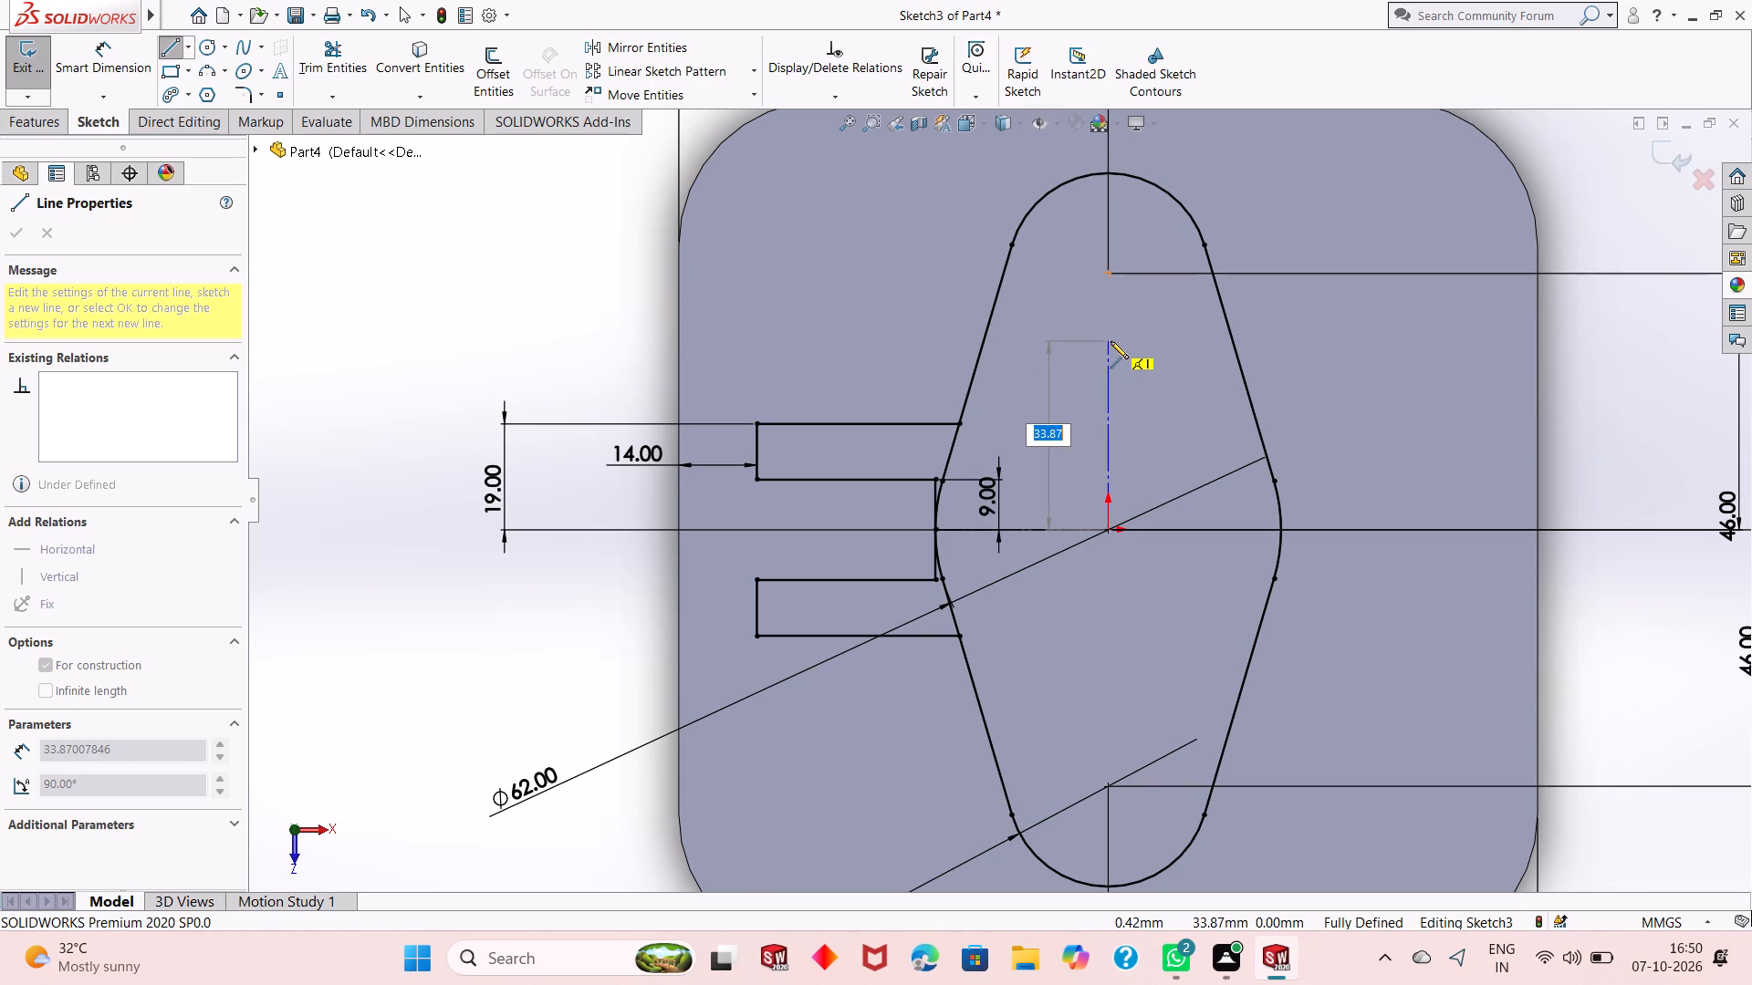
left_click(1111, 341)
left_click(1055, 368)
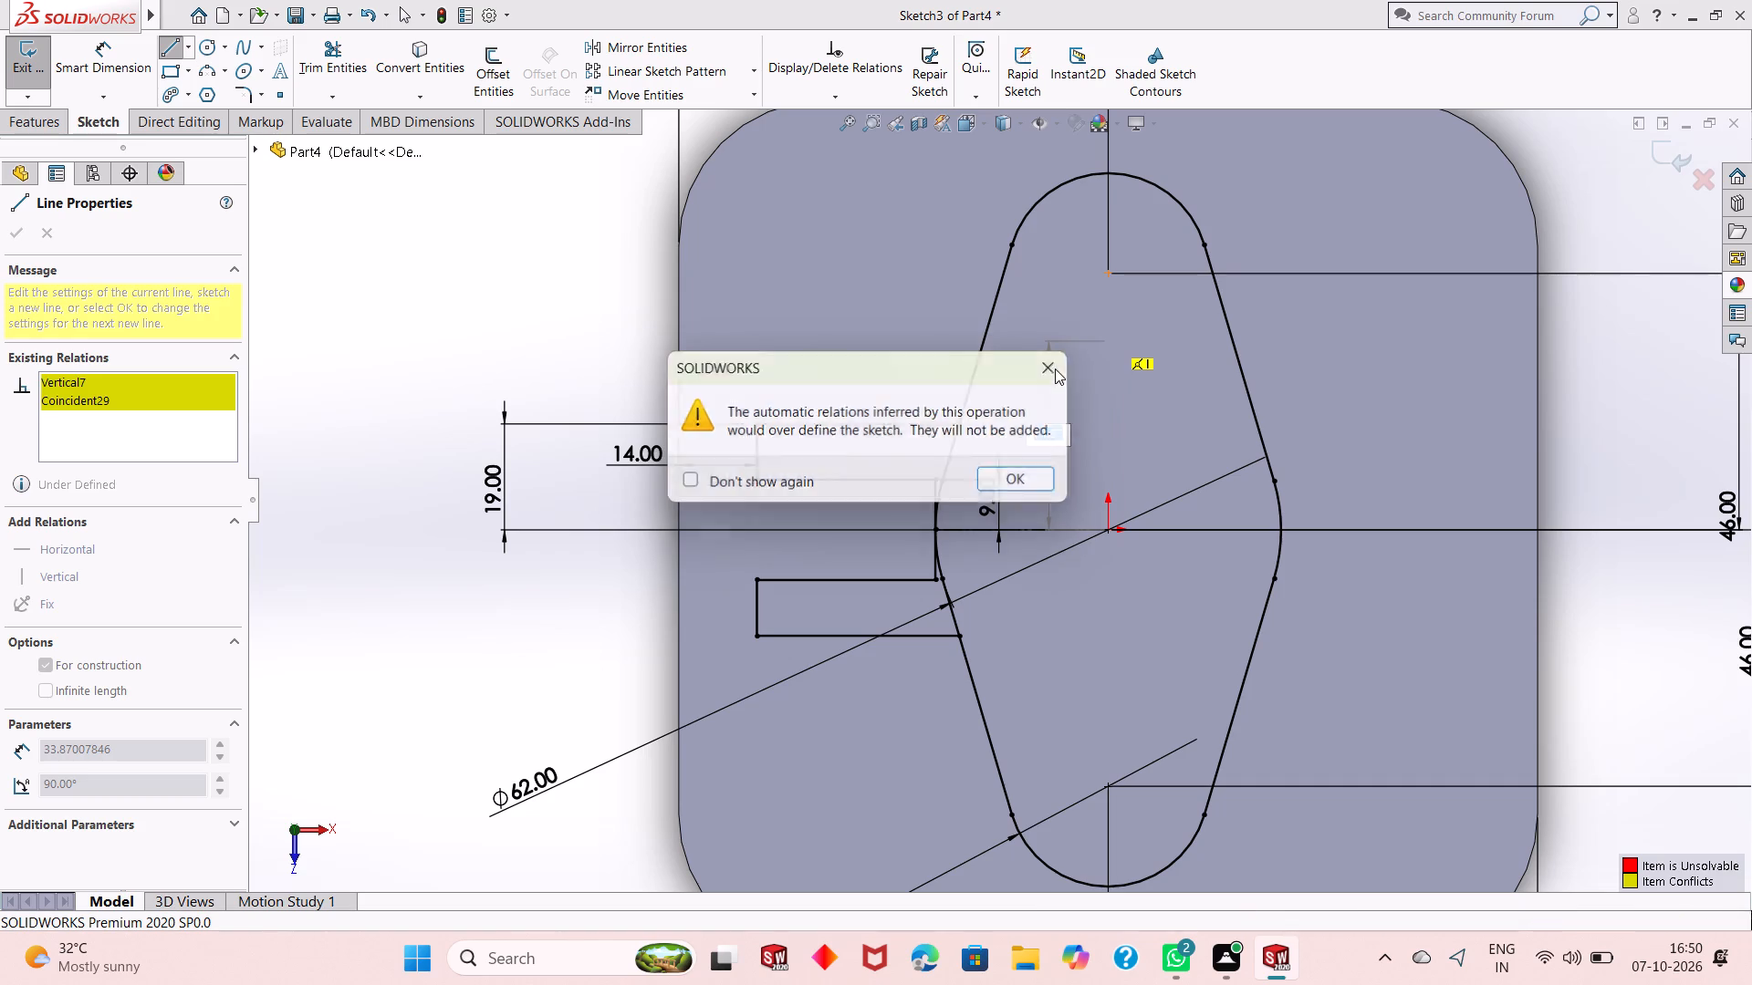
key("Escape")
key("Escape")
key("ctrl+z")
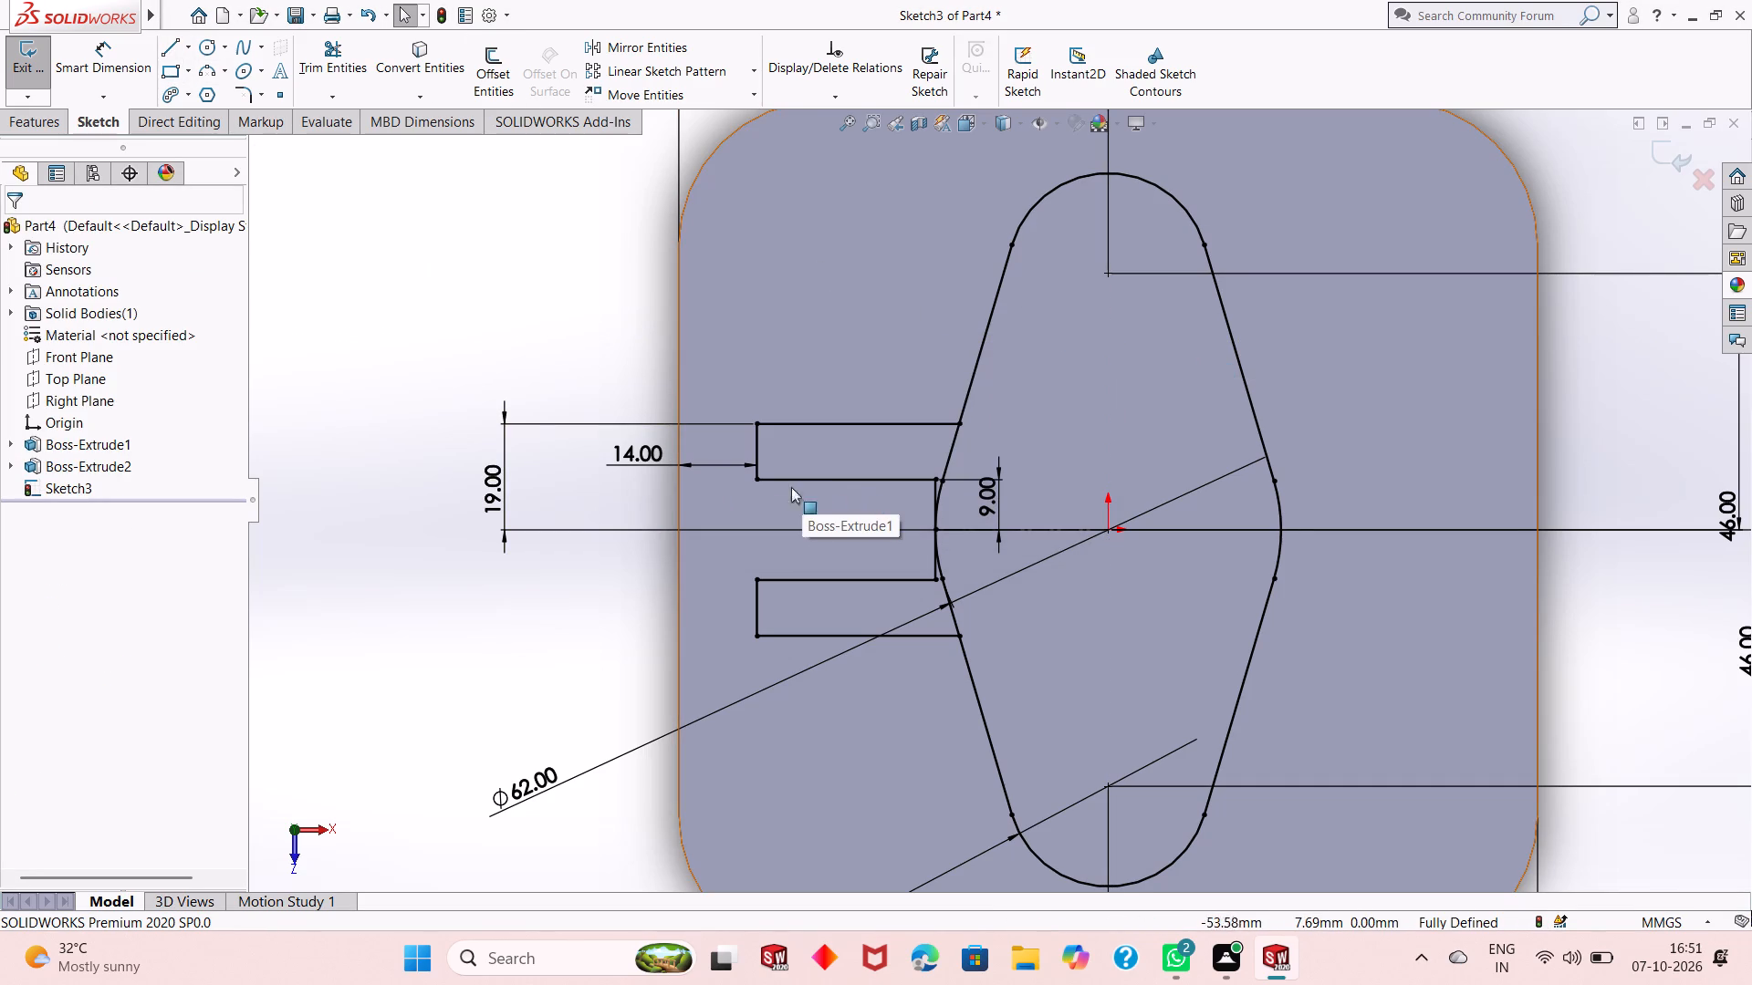
Trim away the upper tangent line segment between the upper arm's edges and the 62 mm arc segment just below it.
left_click(331, 74)
scroll(973, 503, "down", 4)
scroll(950, 427, "down", 3)
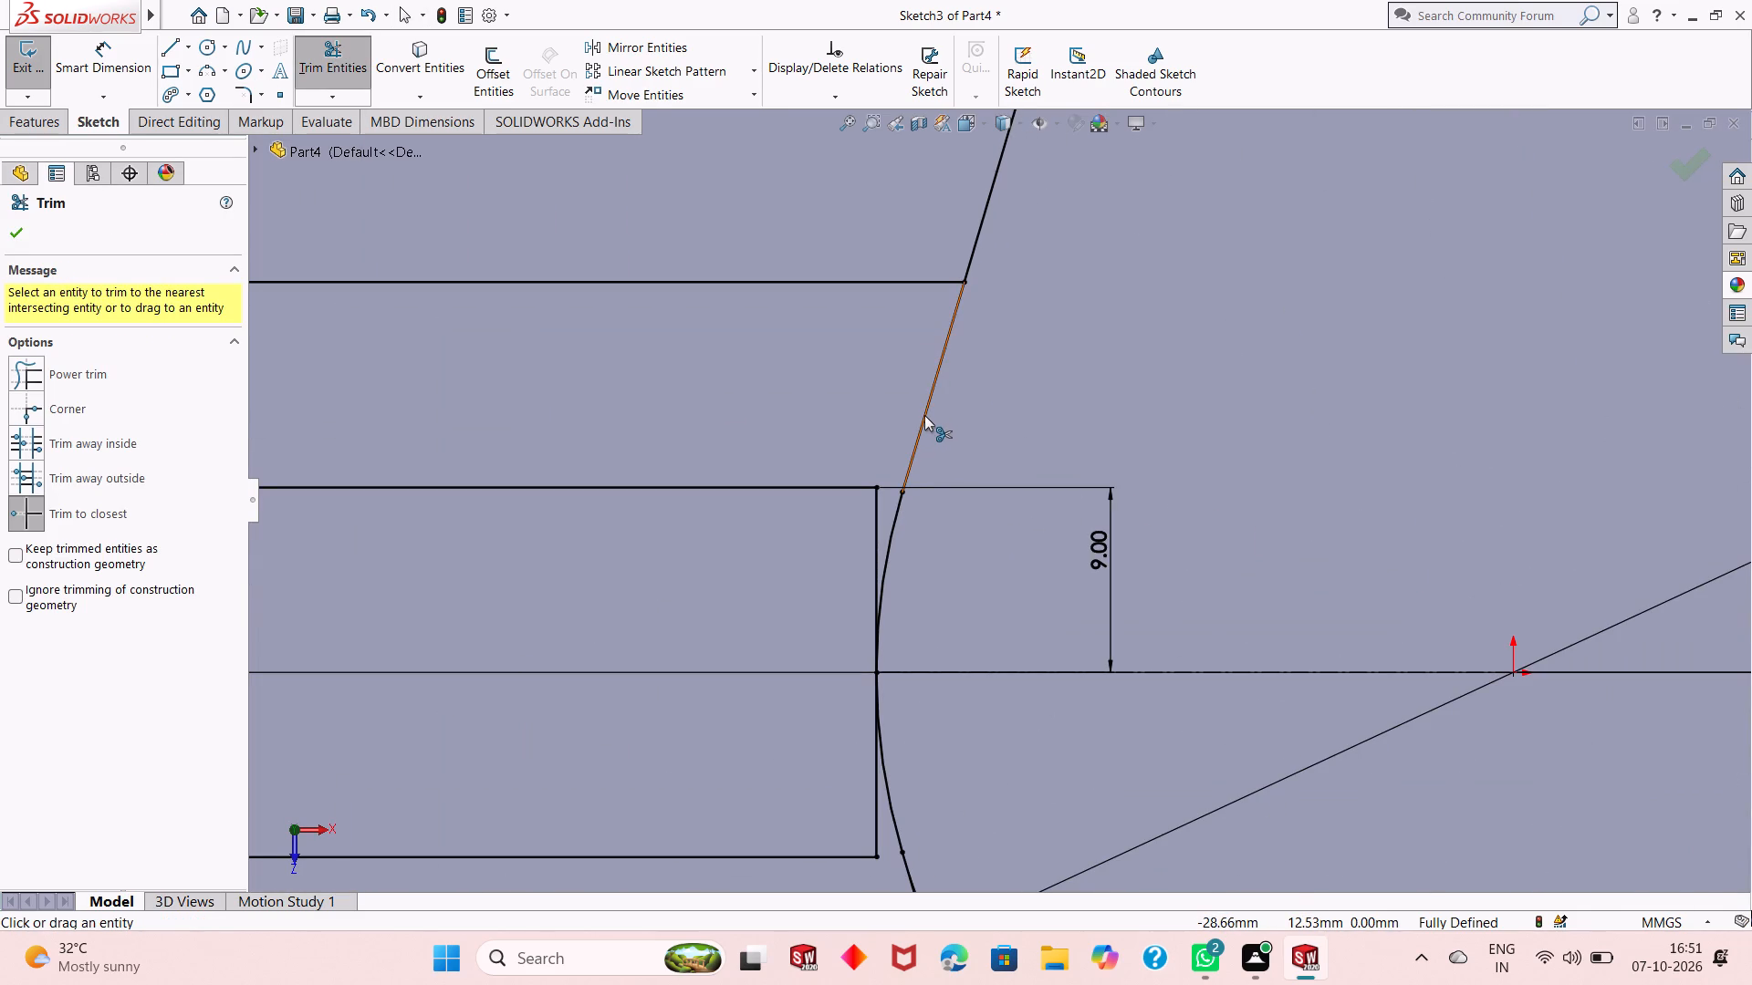
left_click(924, 415)
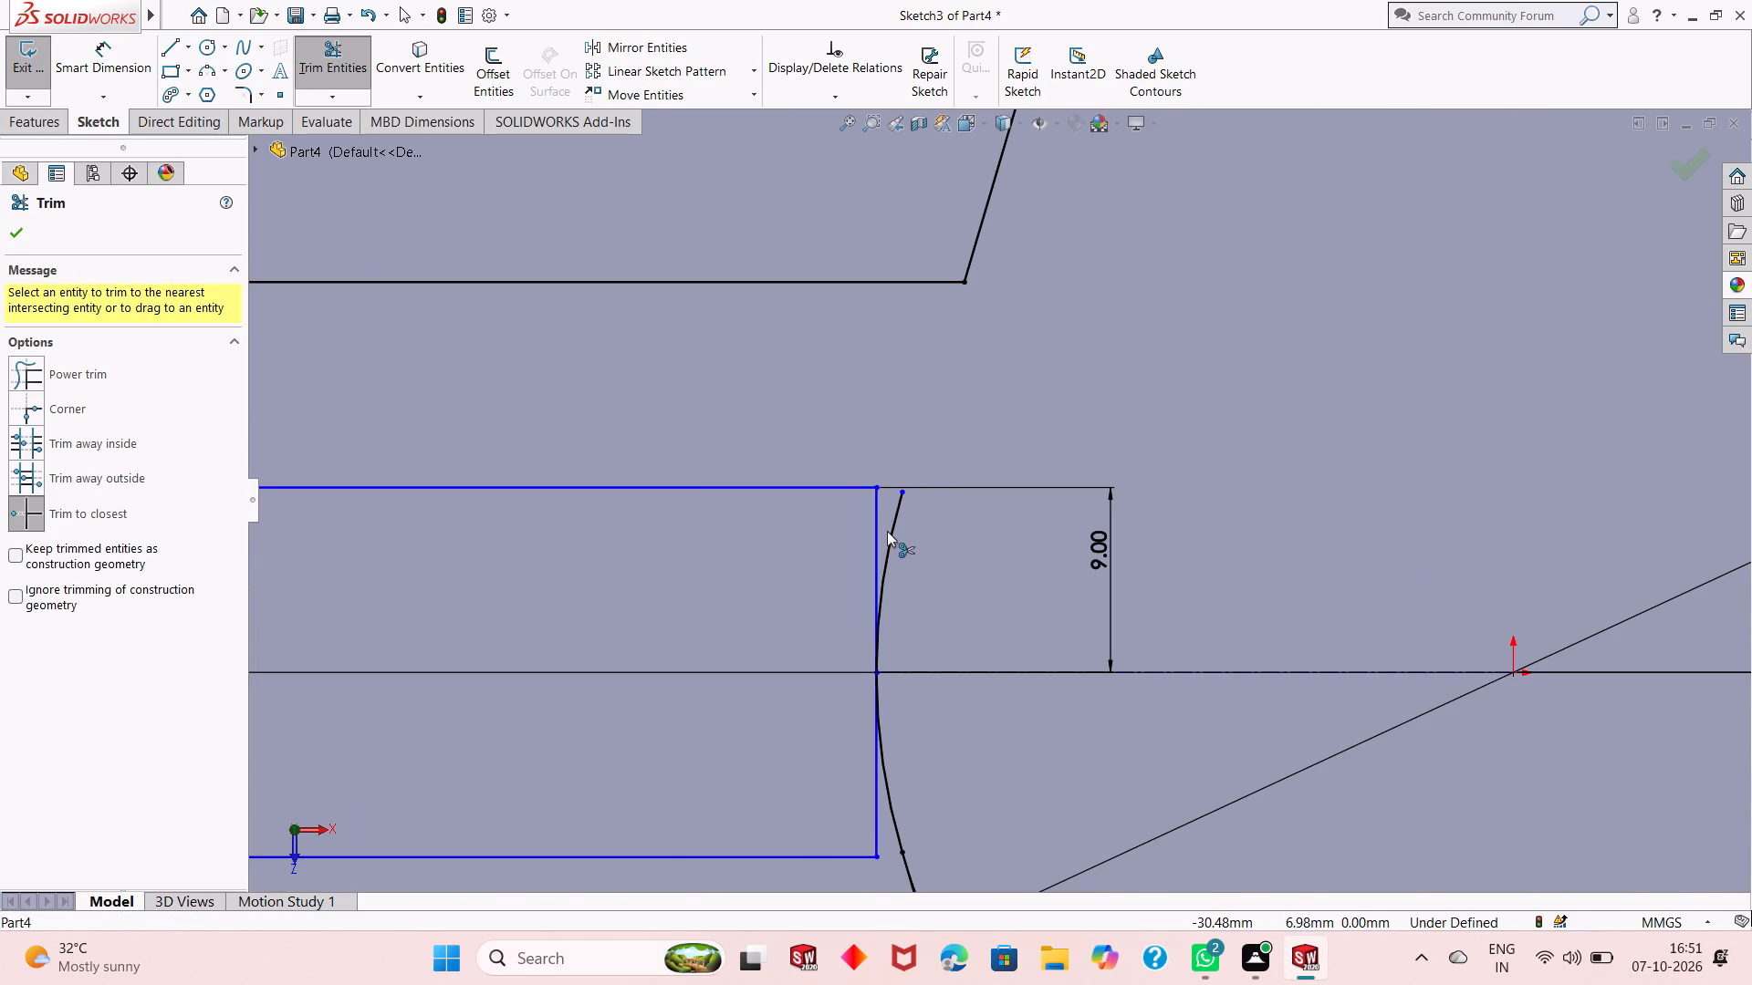
left_click(887, 534)
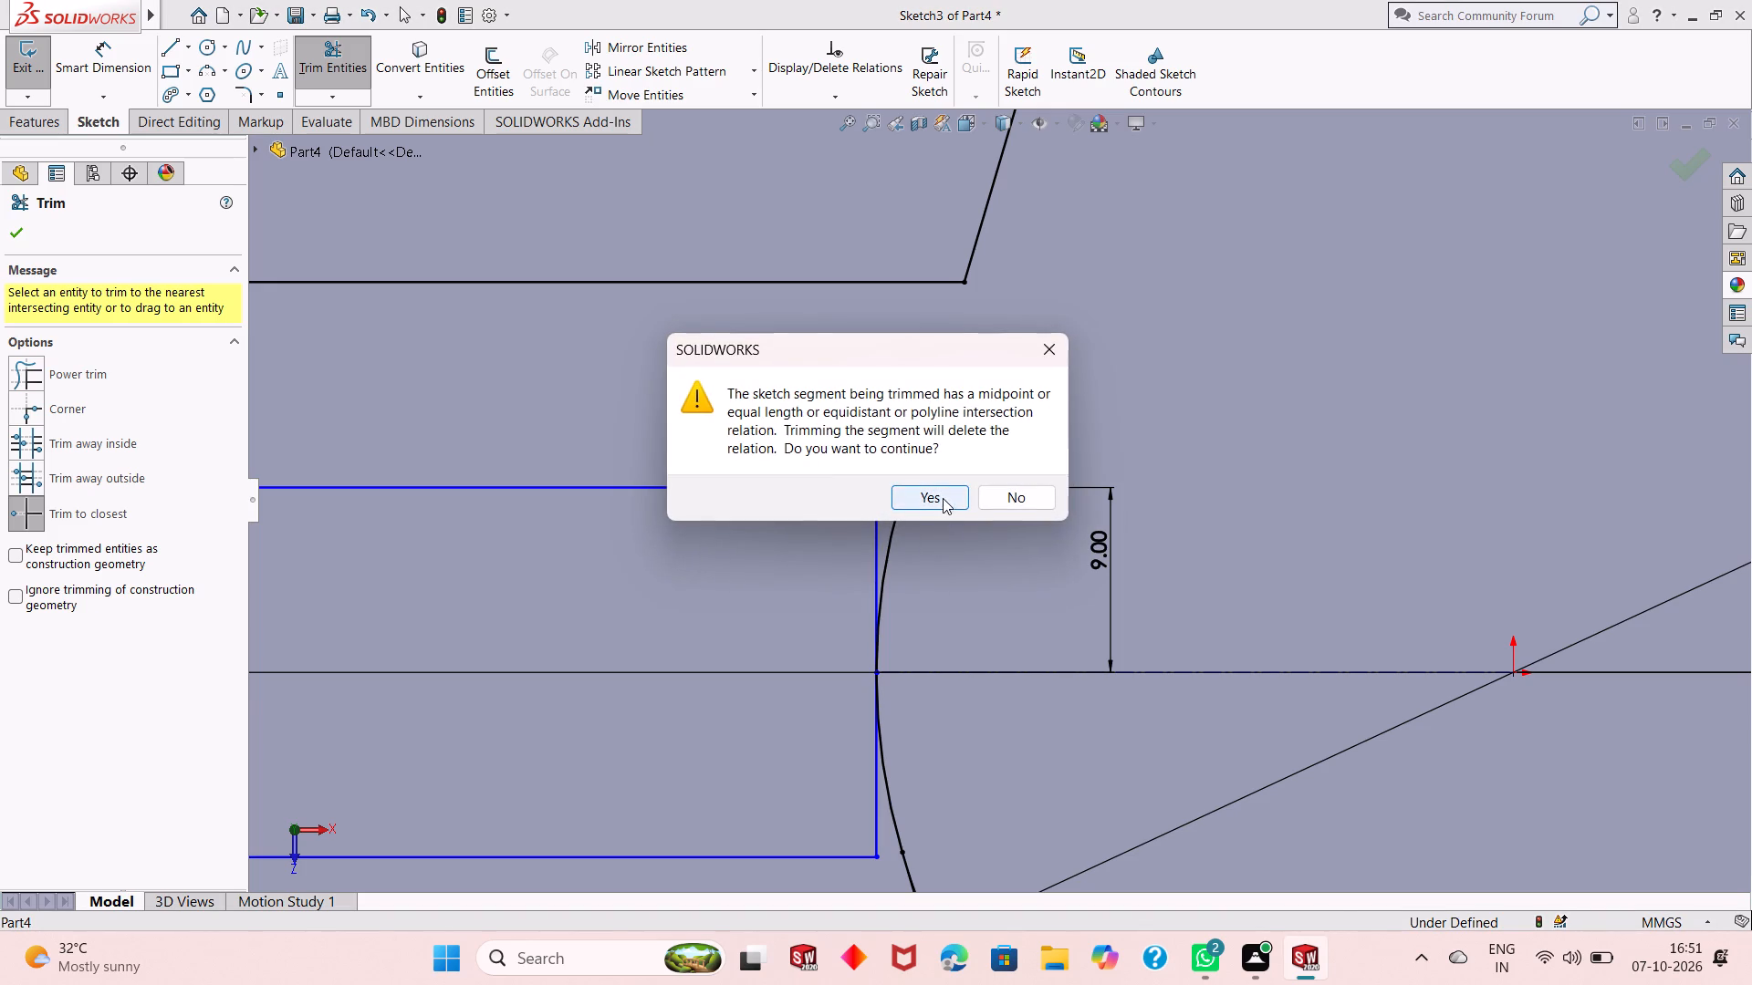
left_click(943, 495)
Trim the remaining 62 mm arc segment beside the arms and the tangent line segment across the lower arm's open end.
scroll(927, 636, "up", 2)
scroll(940, 733, "up", 2)
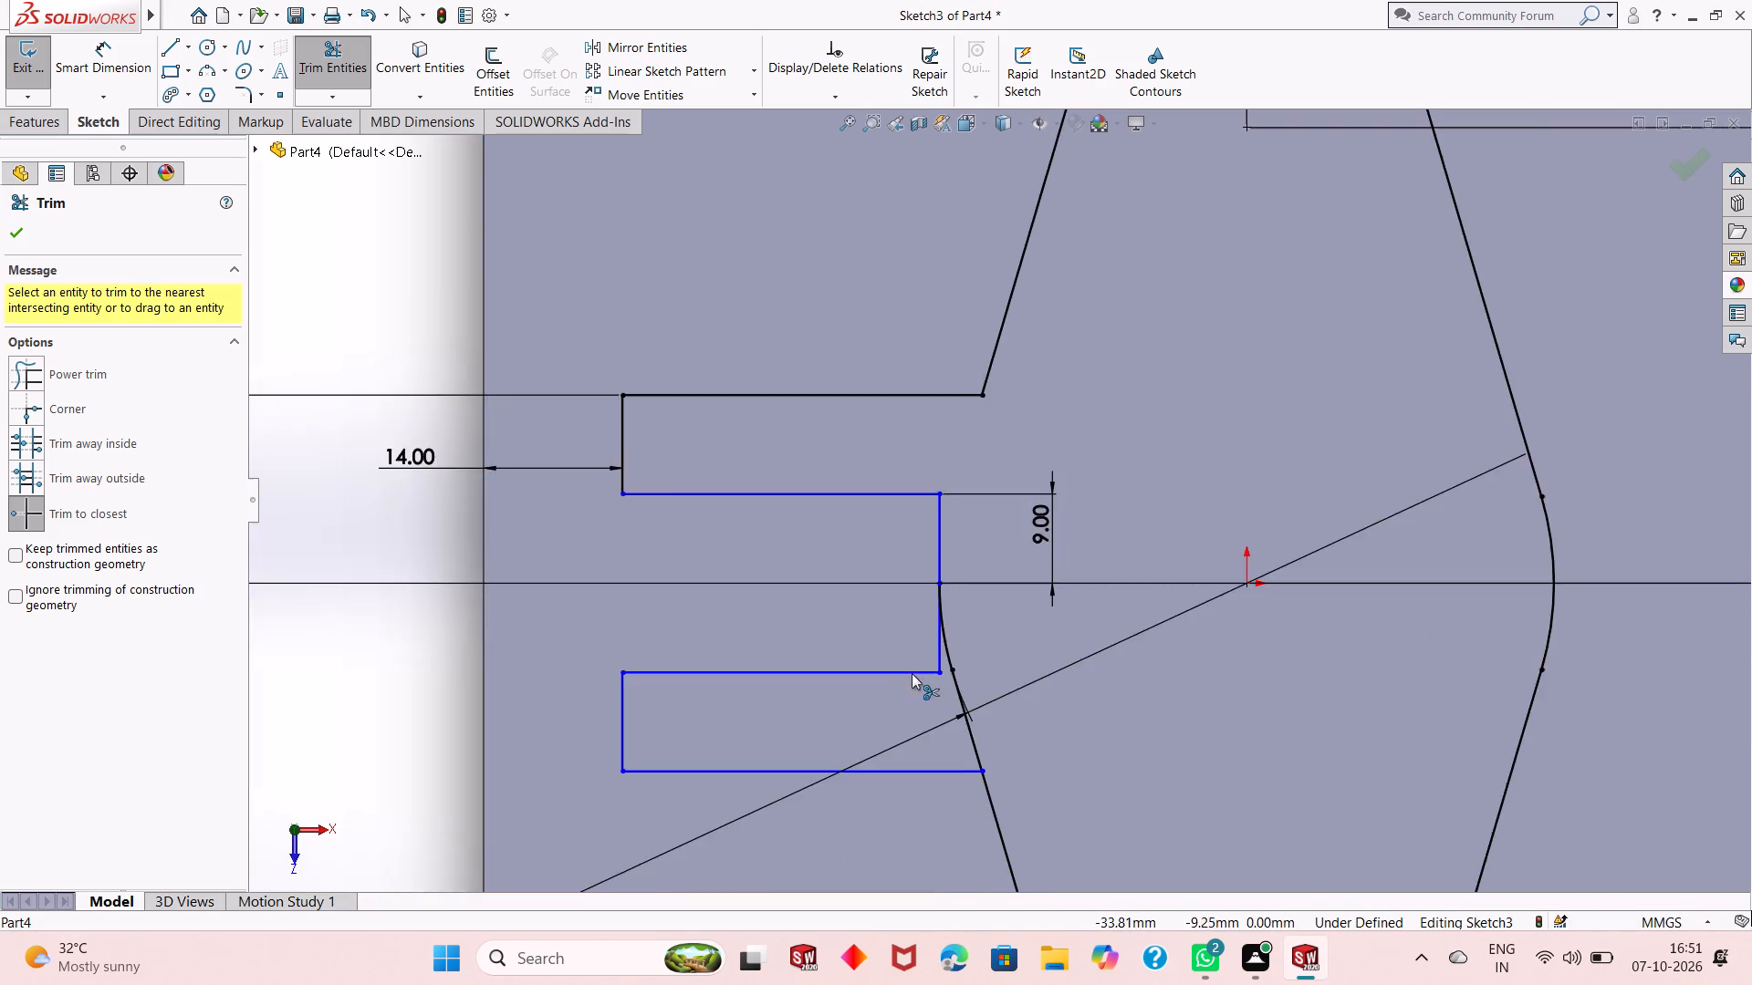
scroll(925, 672, "up", 2)
scroll(1022, 675, "down", 3)
scroll(940, 497, "down", 3)
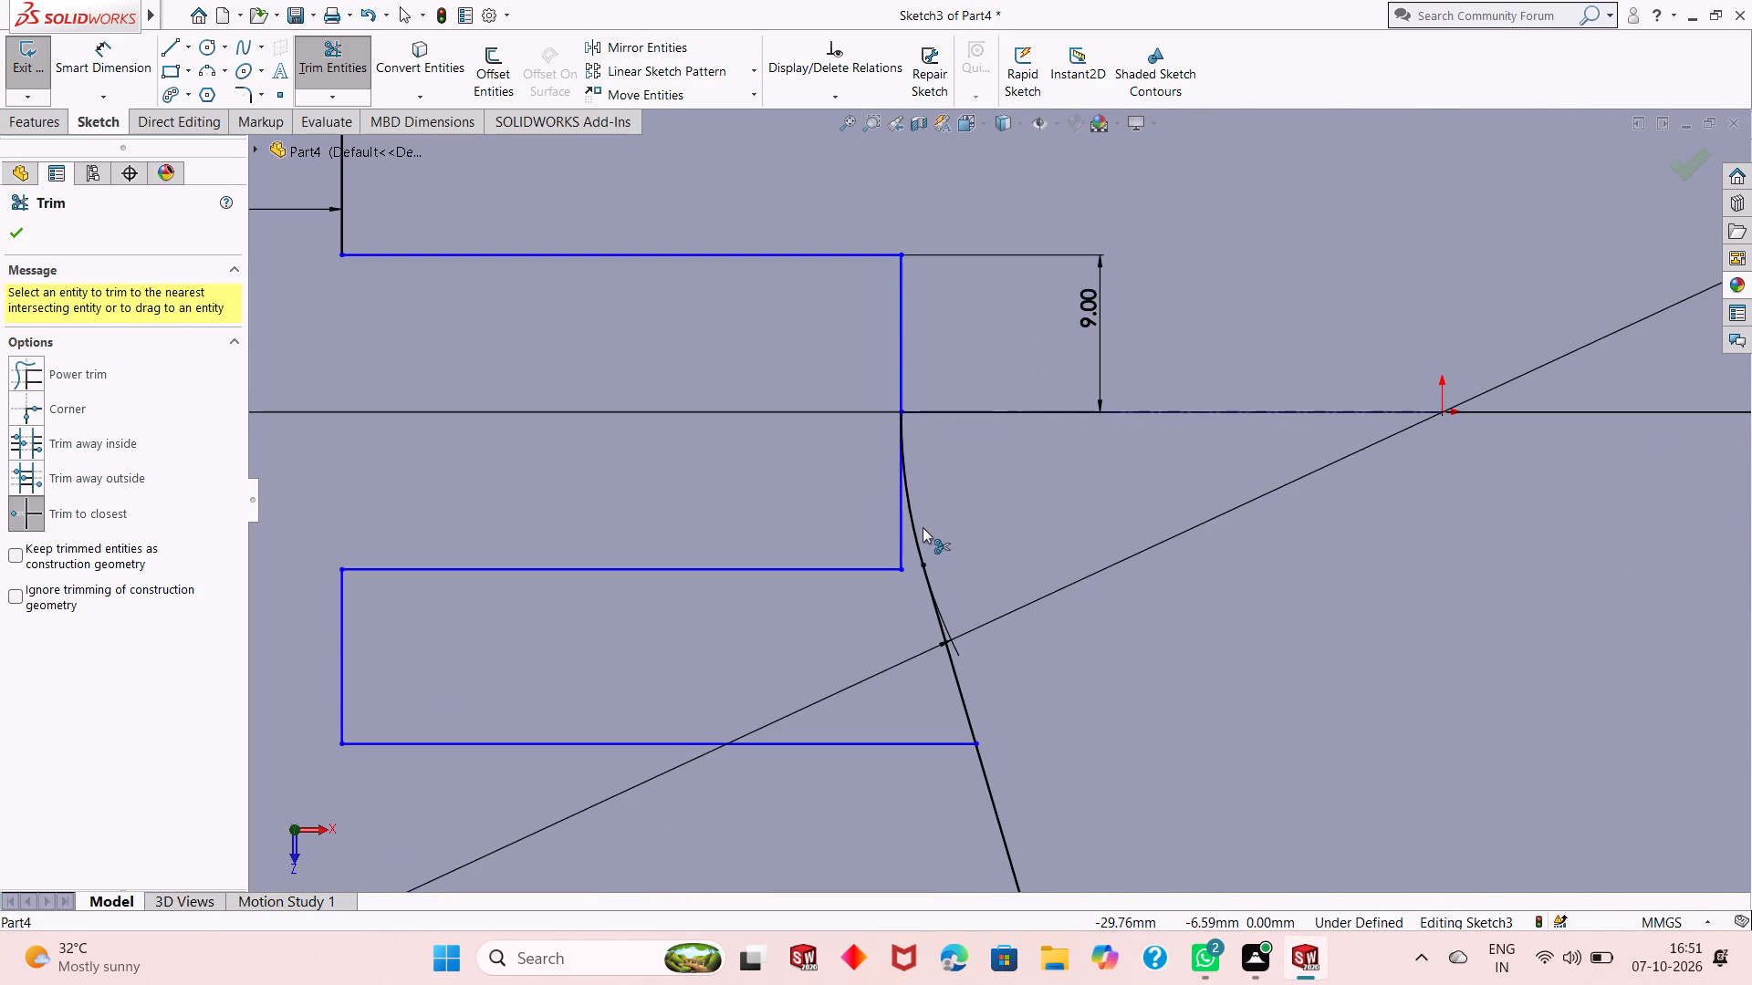
left_click(912, 528)
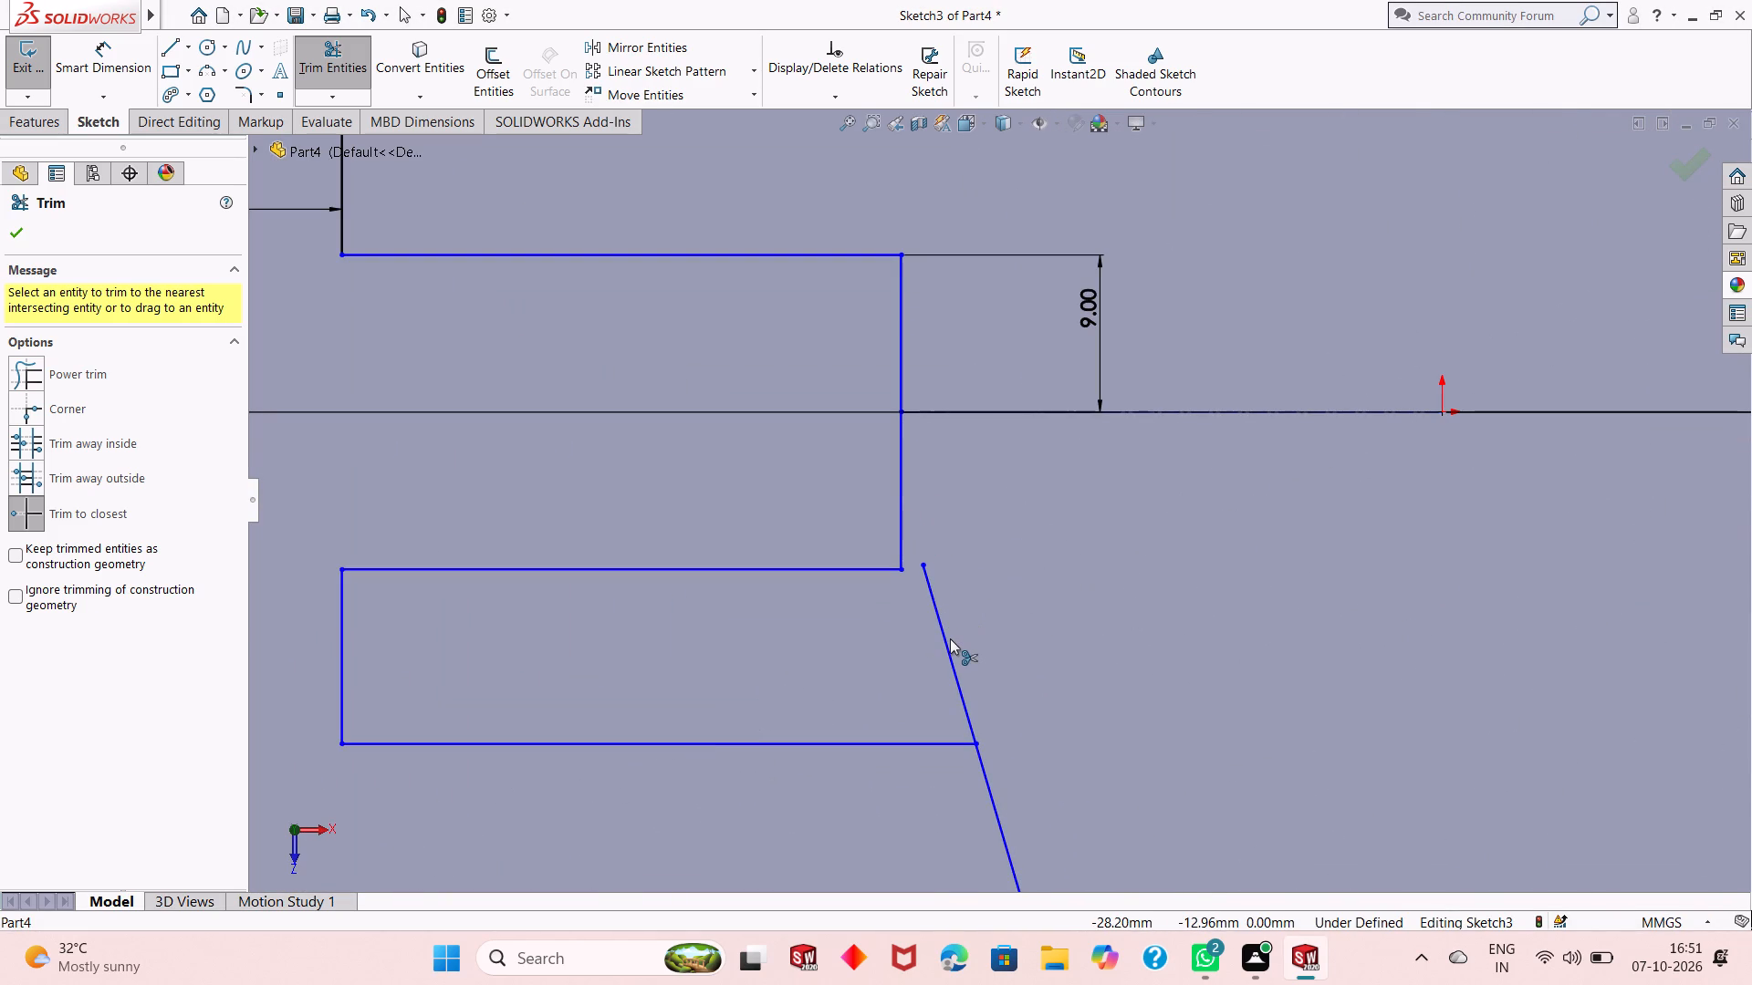
left_click(950, 638)
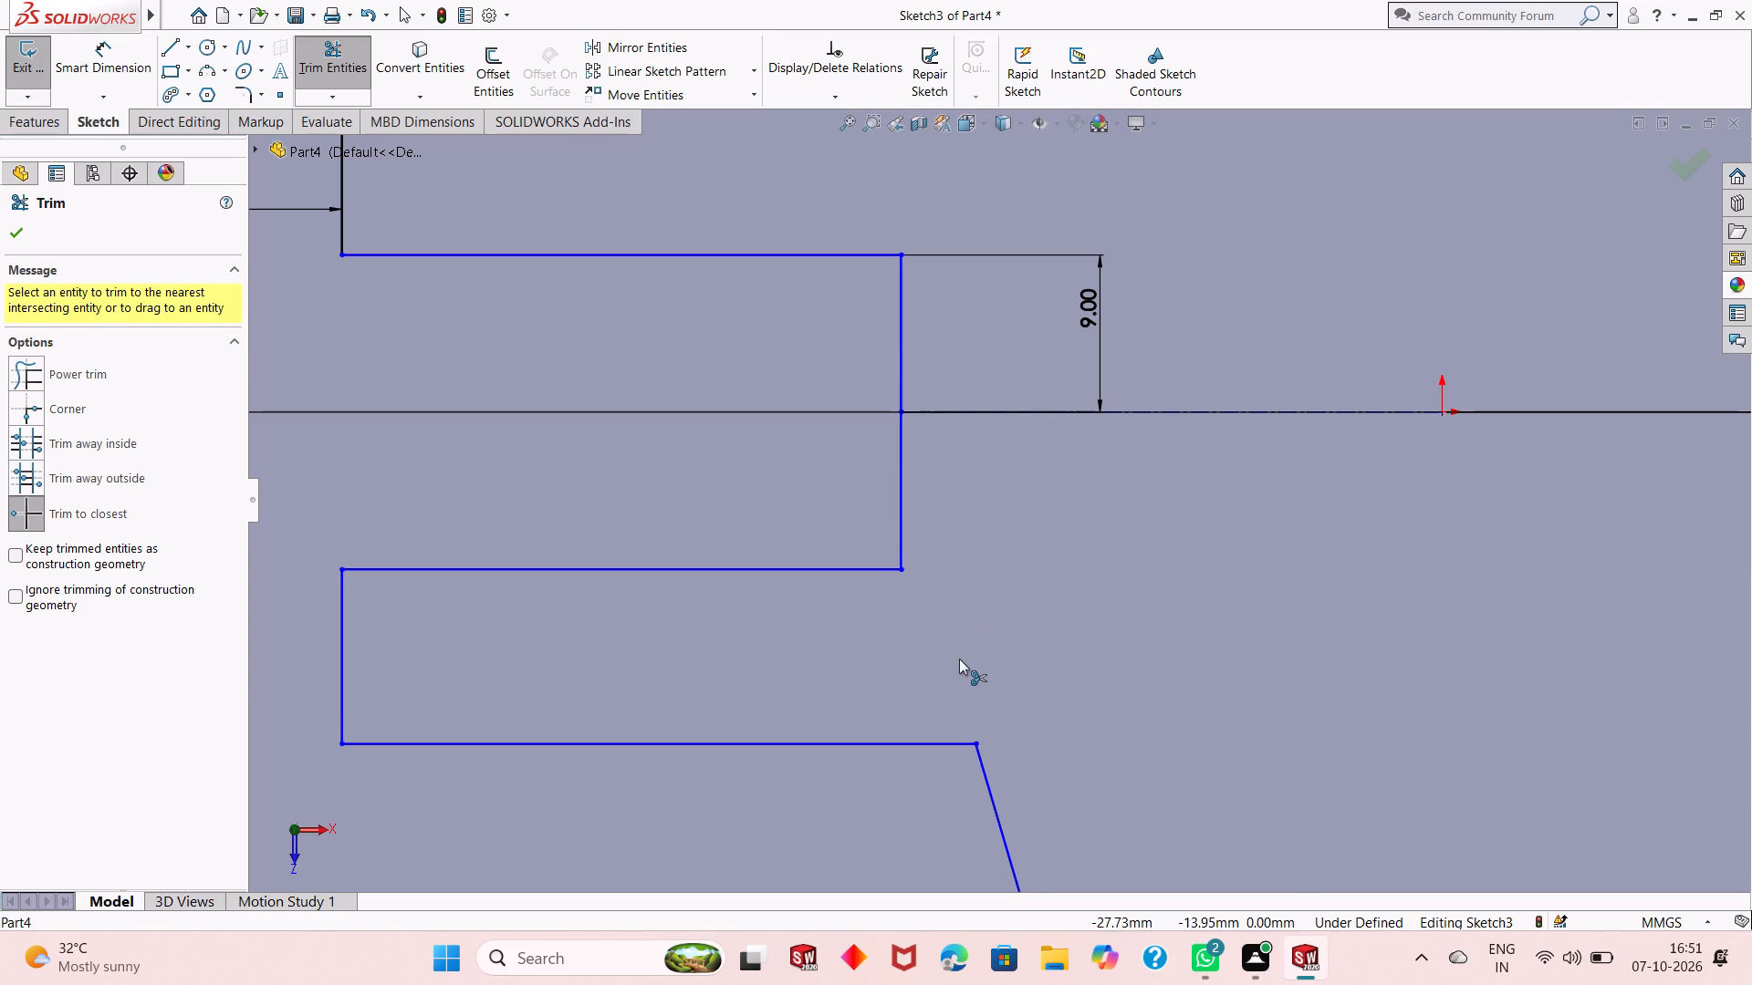
scroll(959, 658, "up", 9)
scroll(1137, 391, "down", 1)
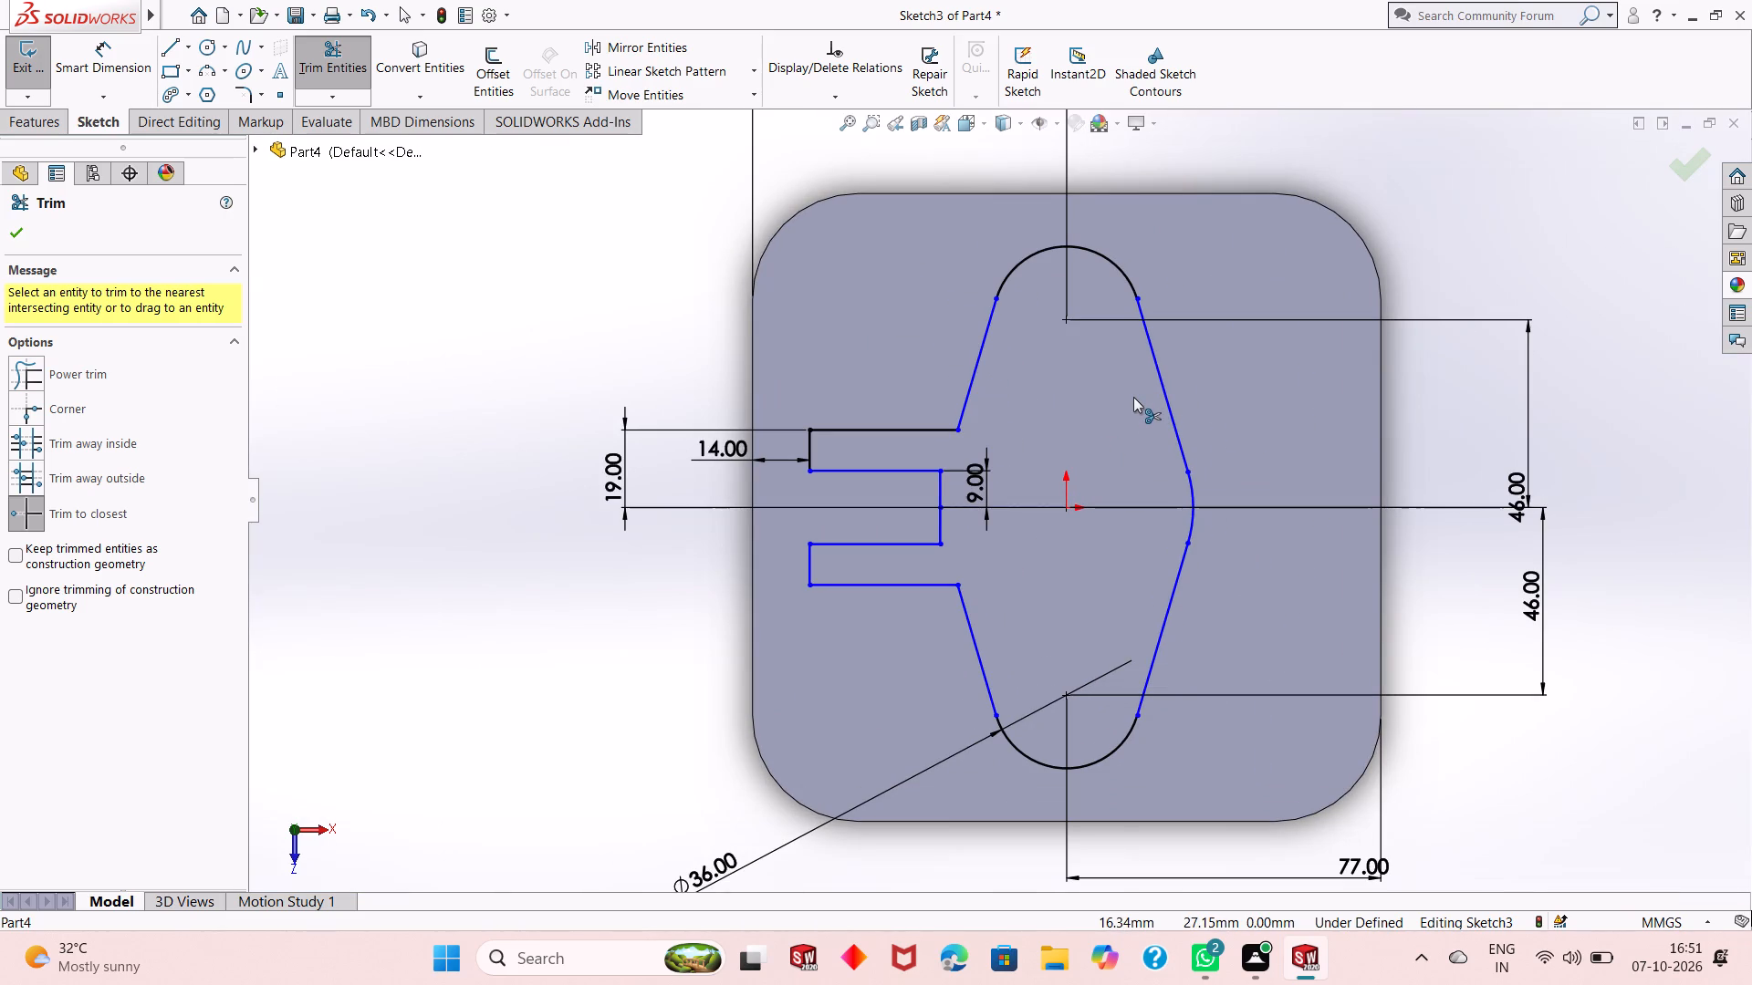
key("Escape")
key("Escape")
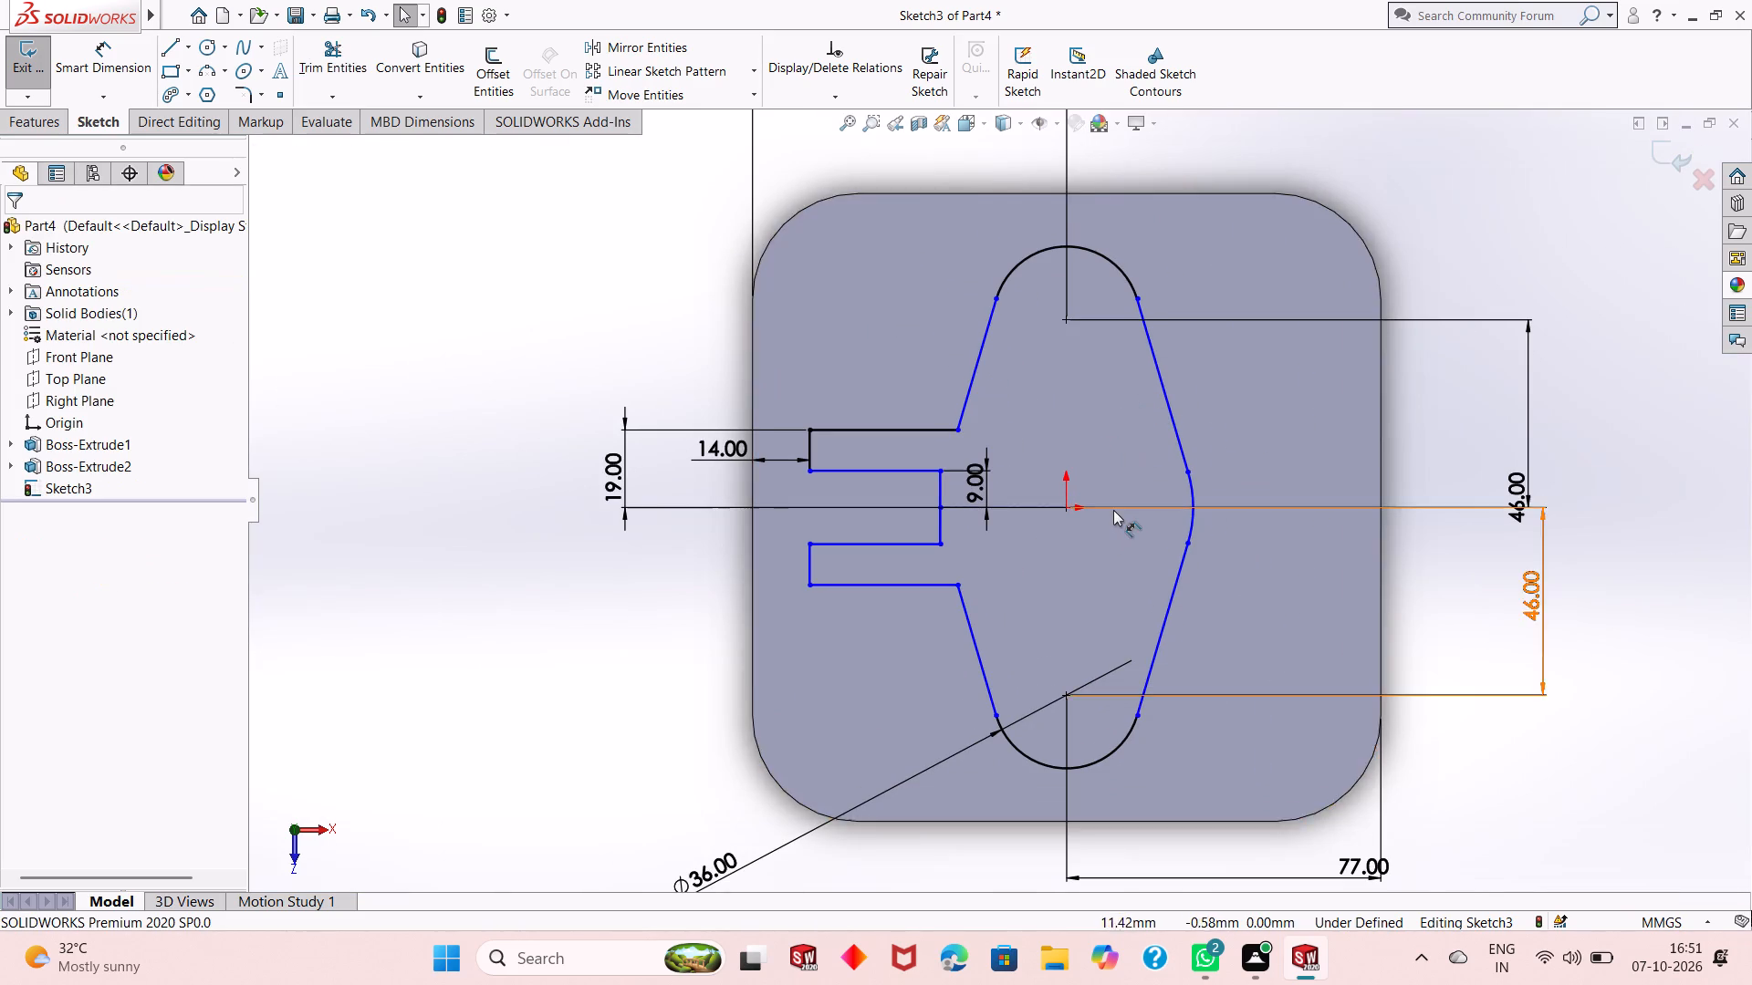
Dimension the horizontal distance from the origin to the lower arm's outer bottom corner.
scroll(1109, 509, "down", 1)
scroll(1107, 509, "up", 1)
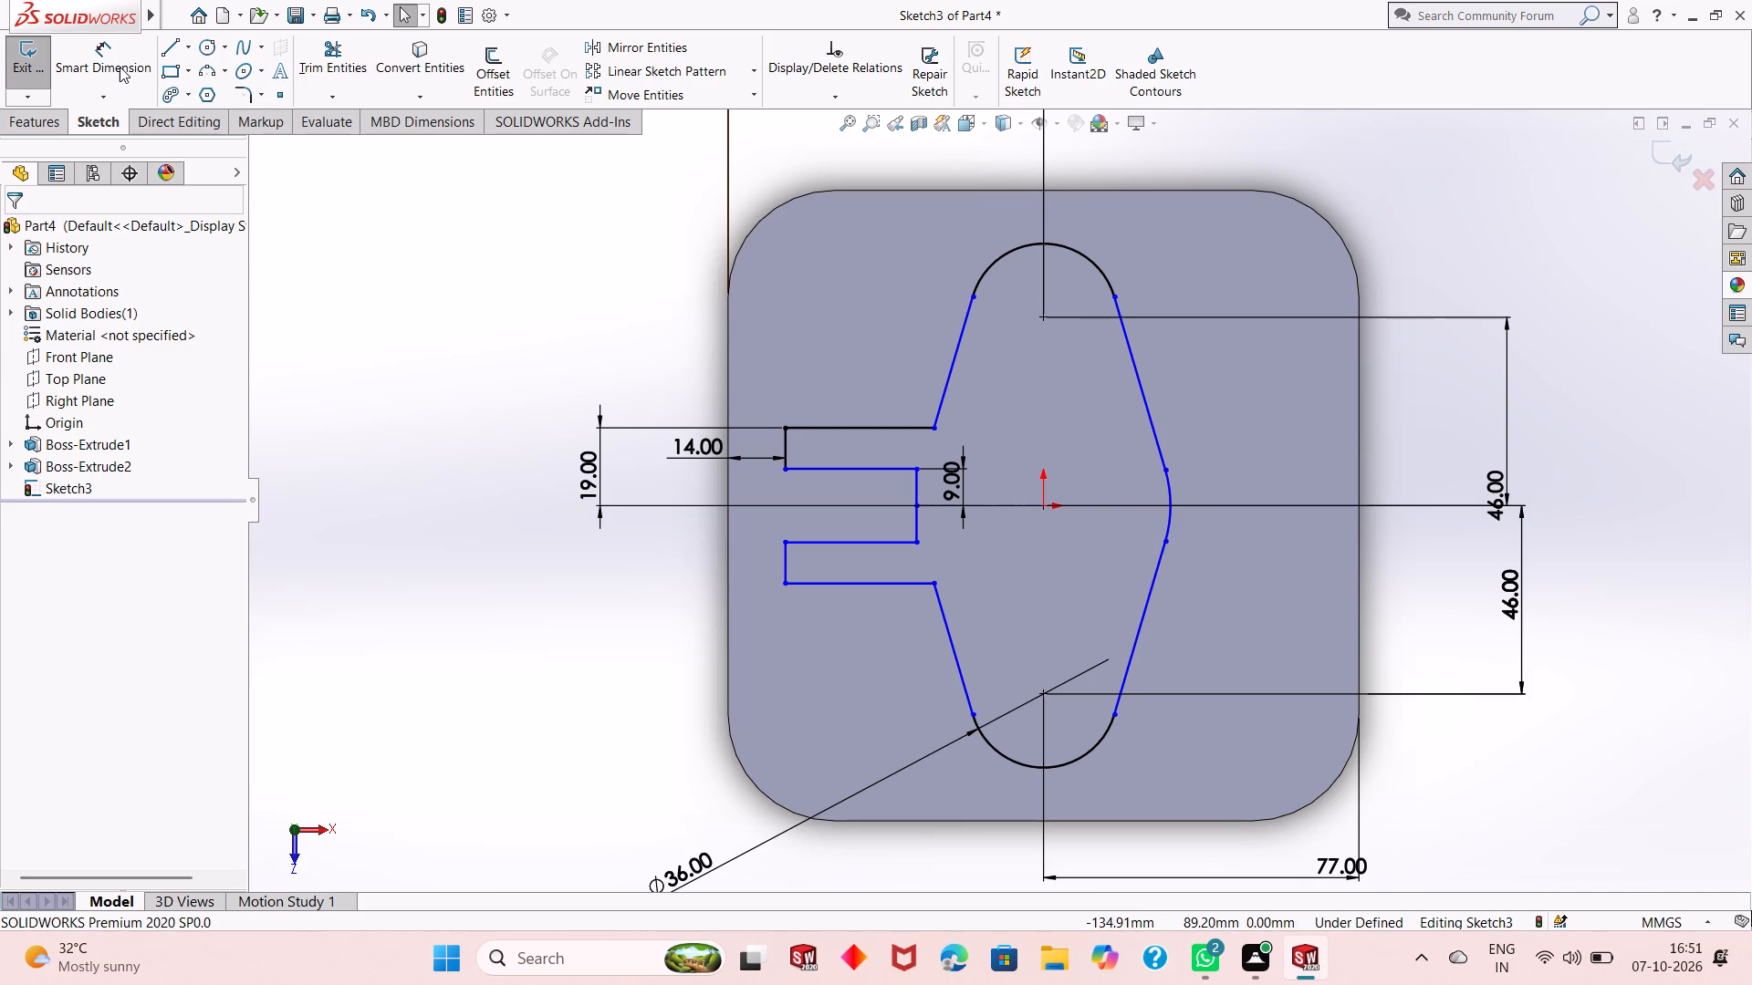
left_click(120, 67)
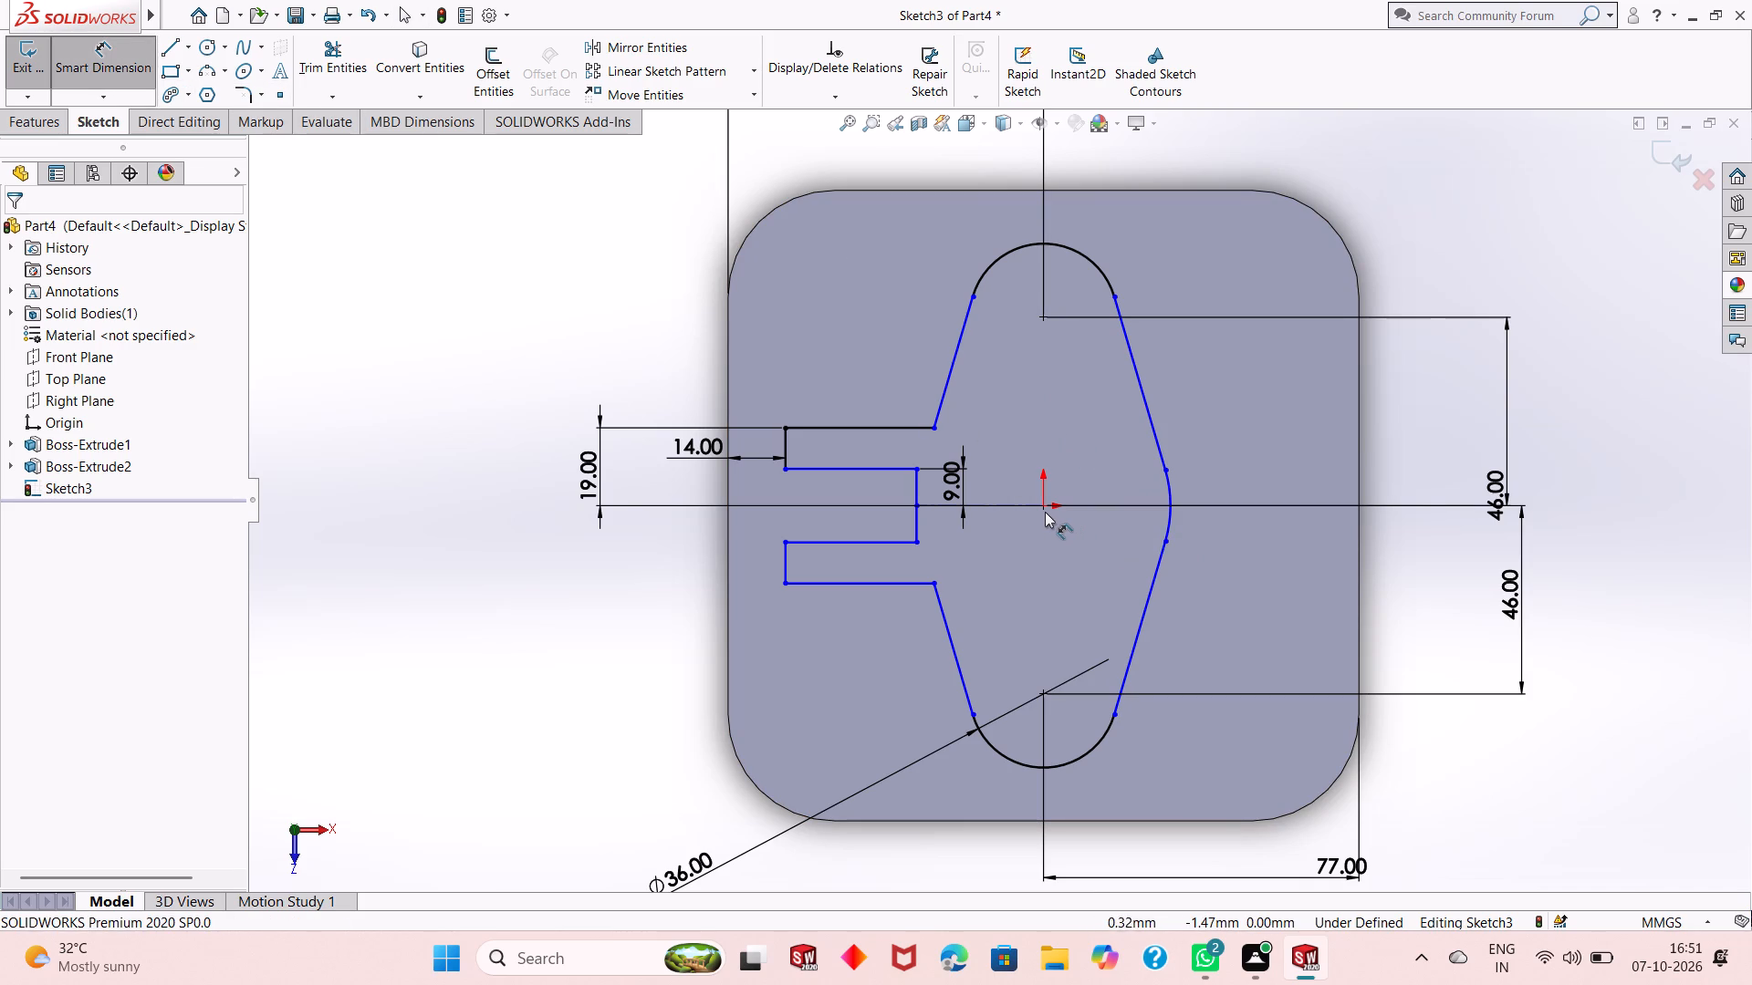
left_click(1043, 509)
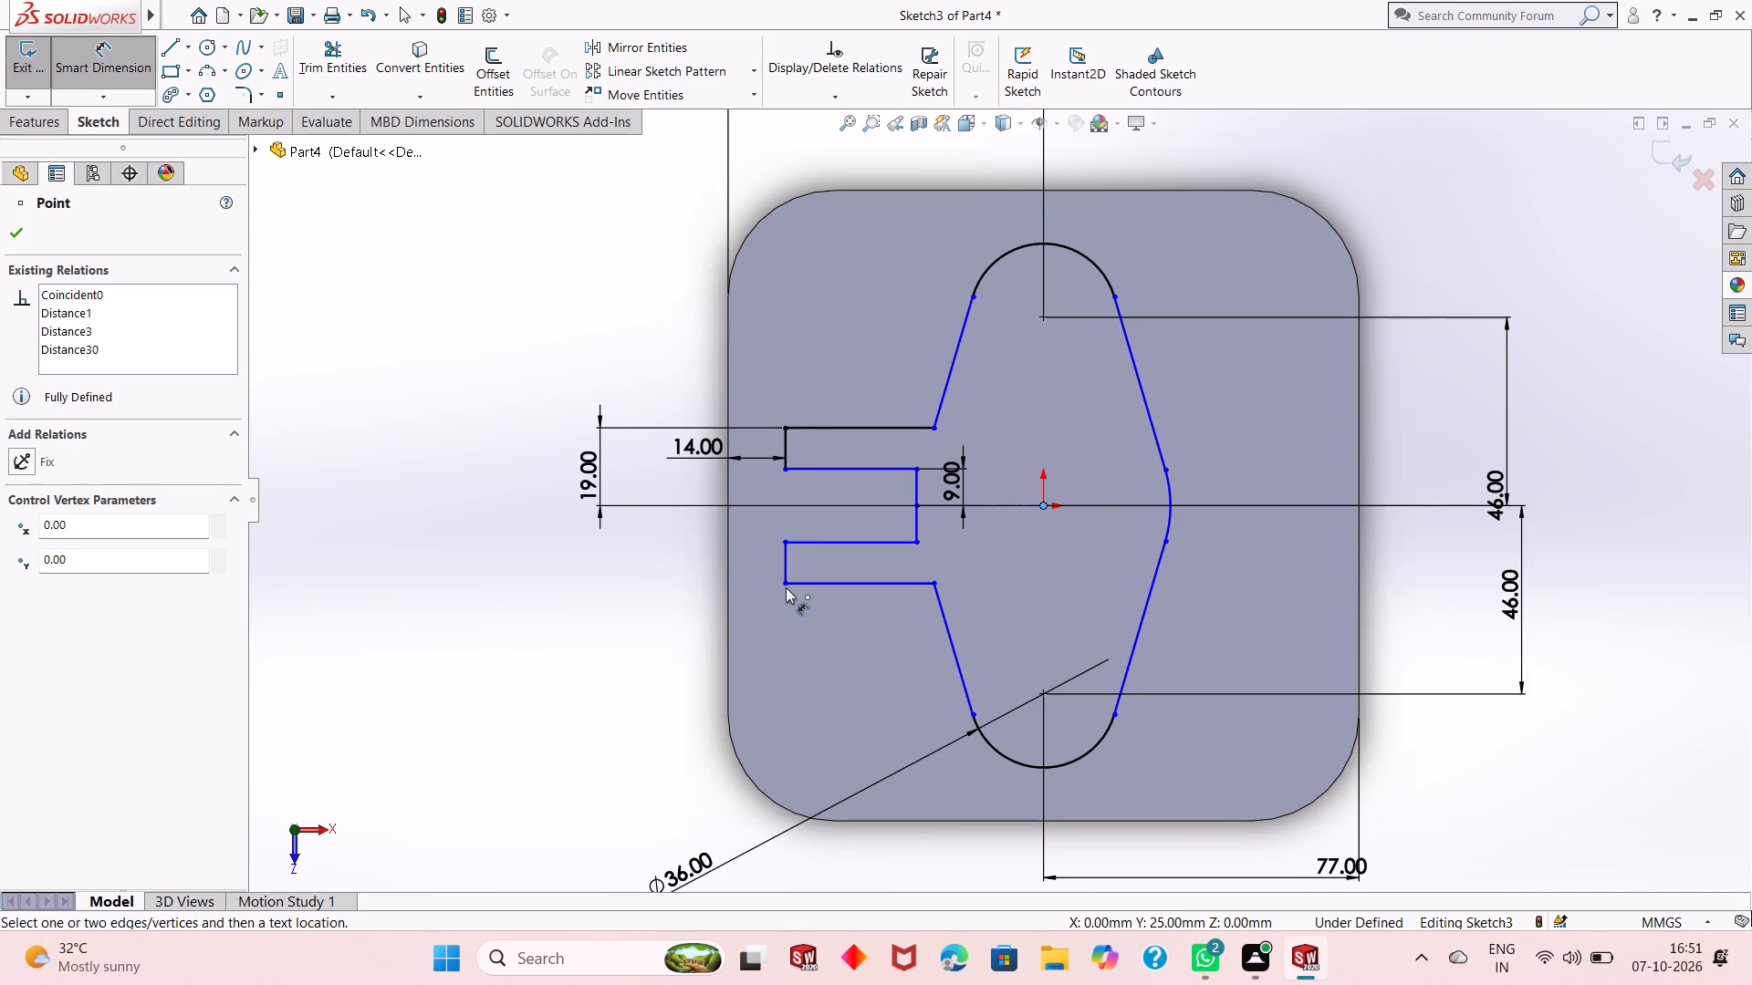
left_click(787, 582)
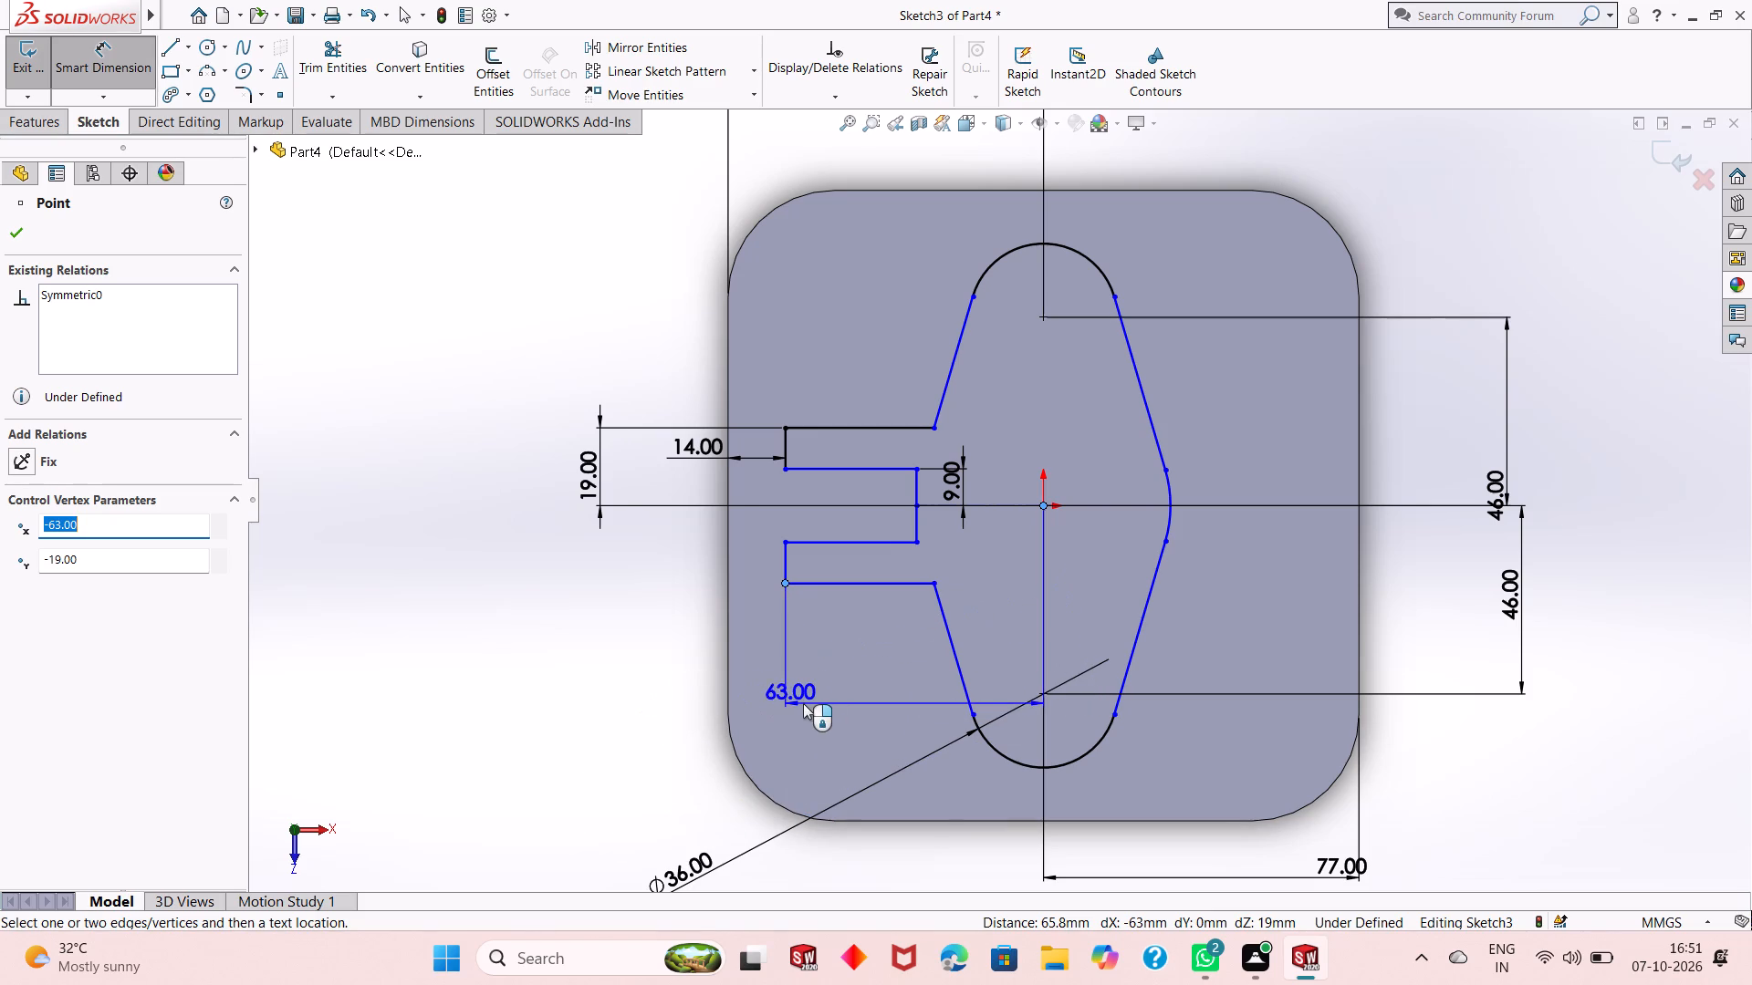
left_click(802, 703)
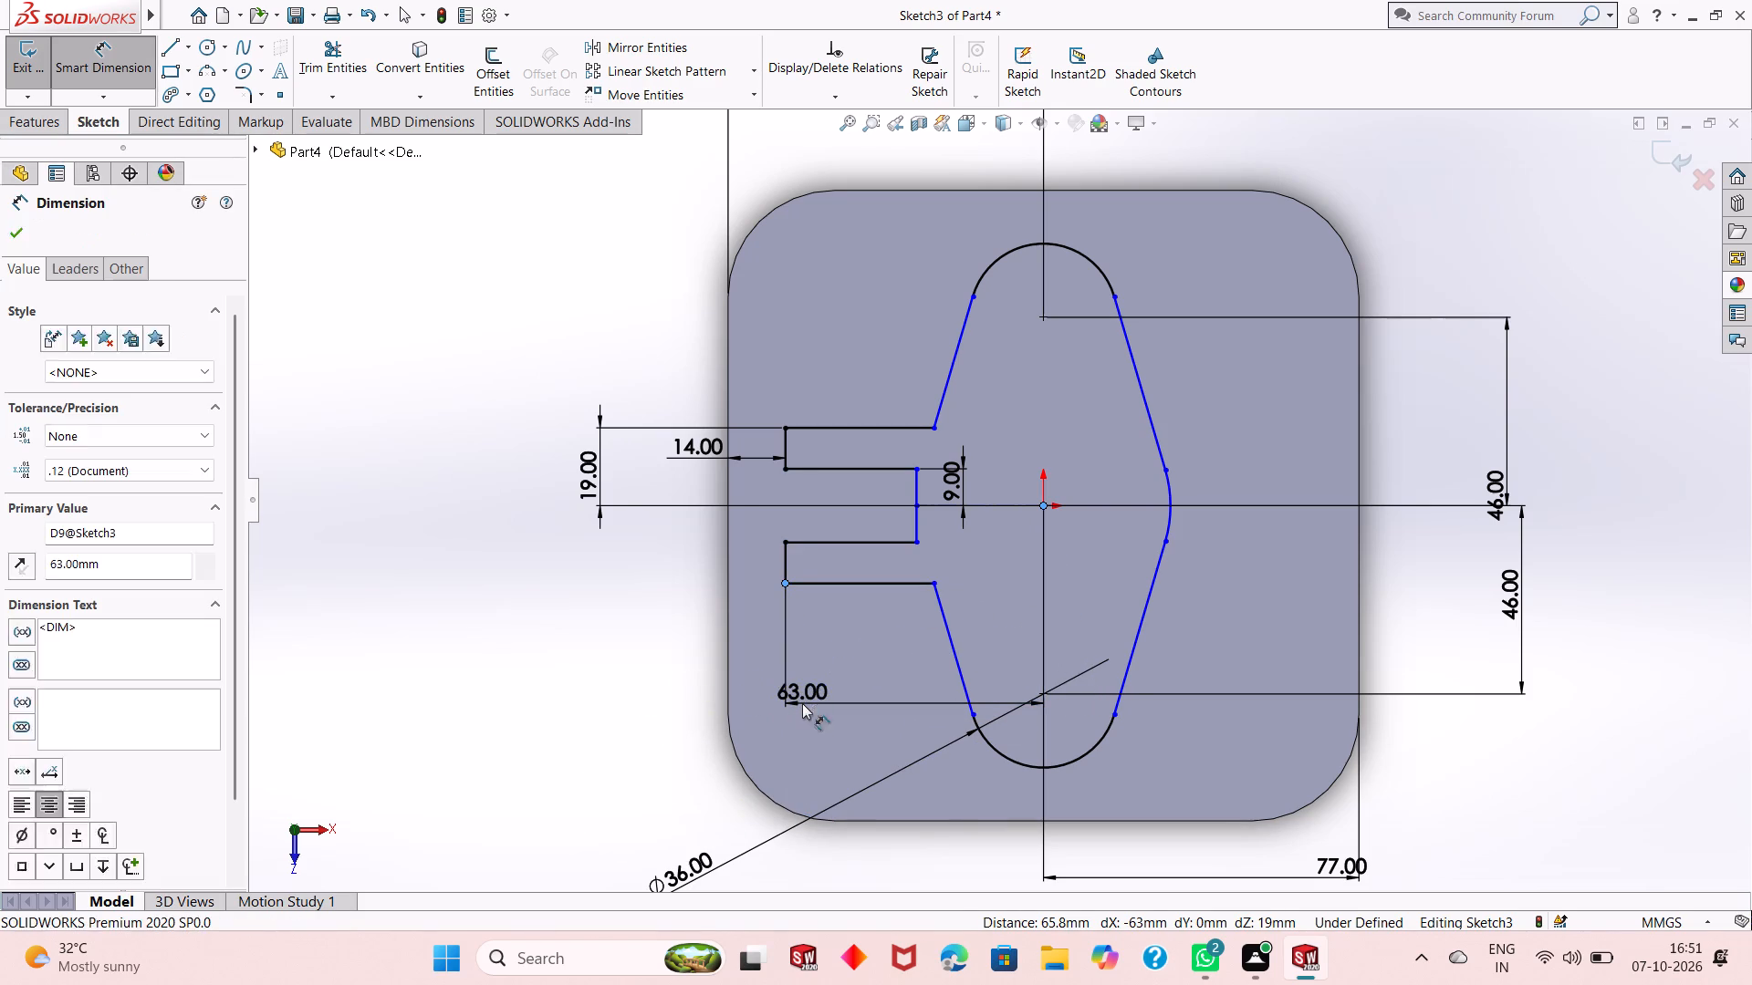
left_click(723, 669)
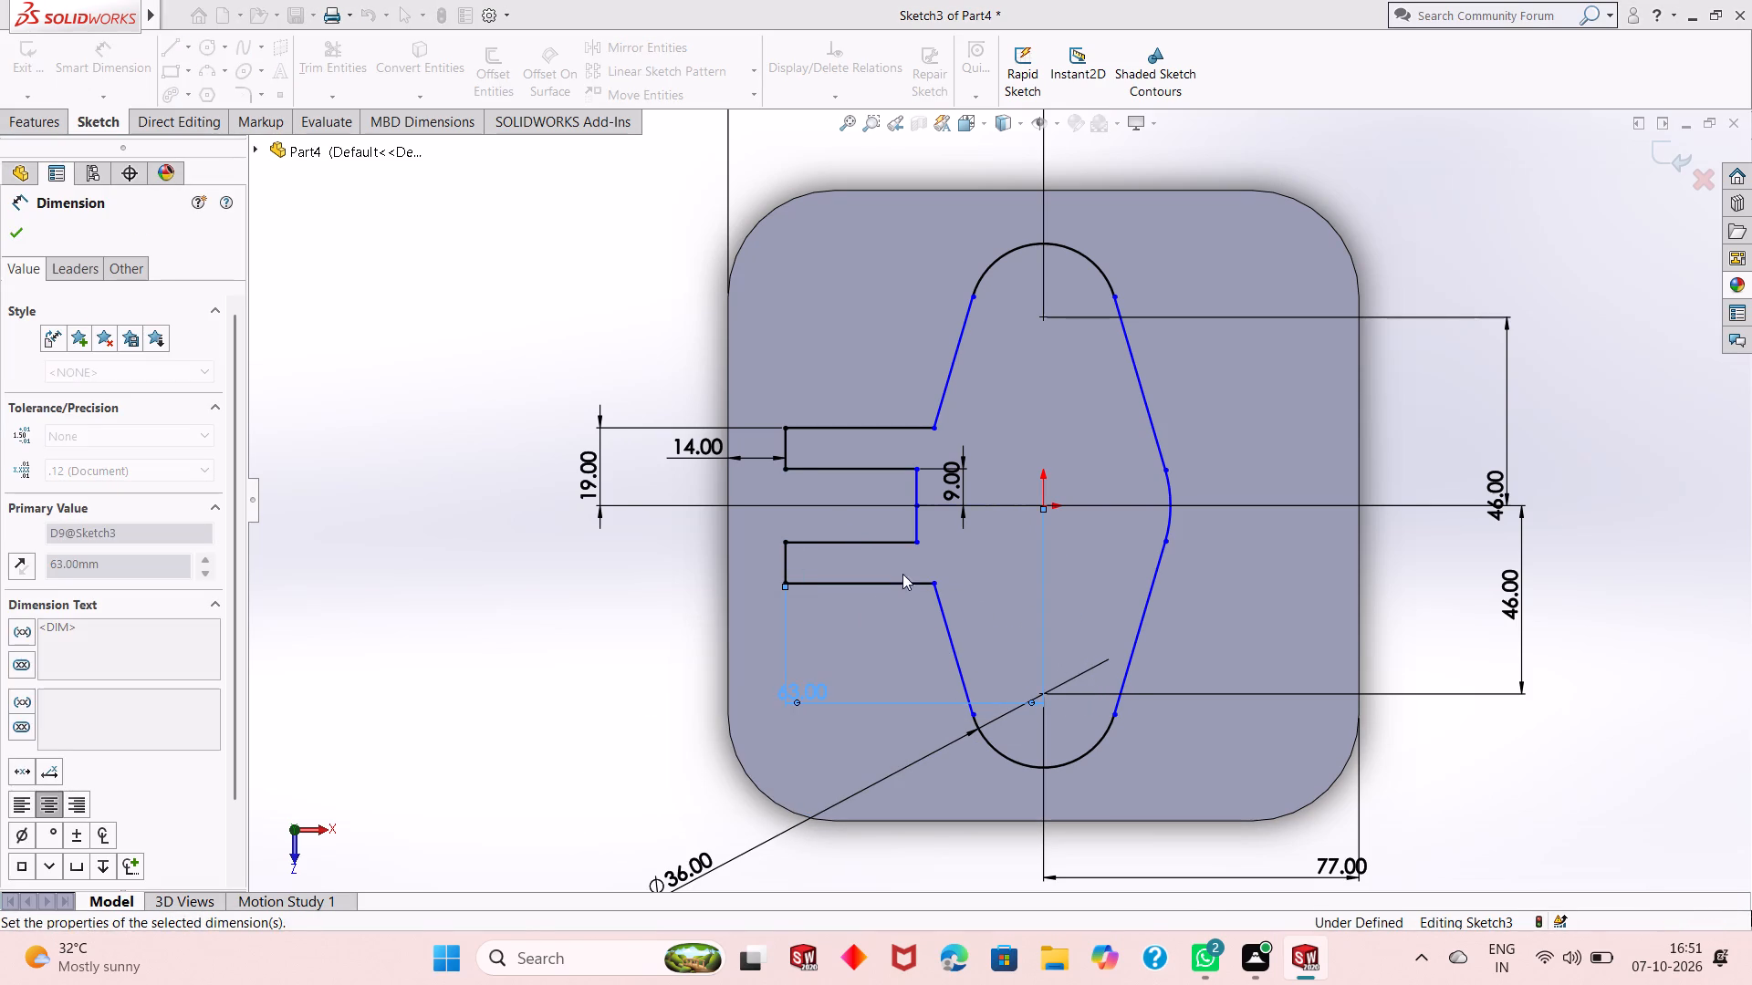
key("Escape")
key("Escape")
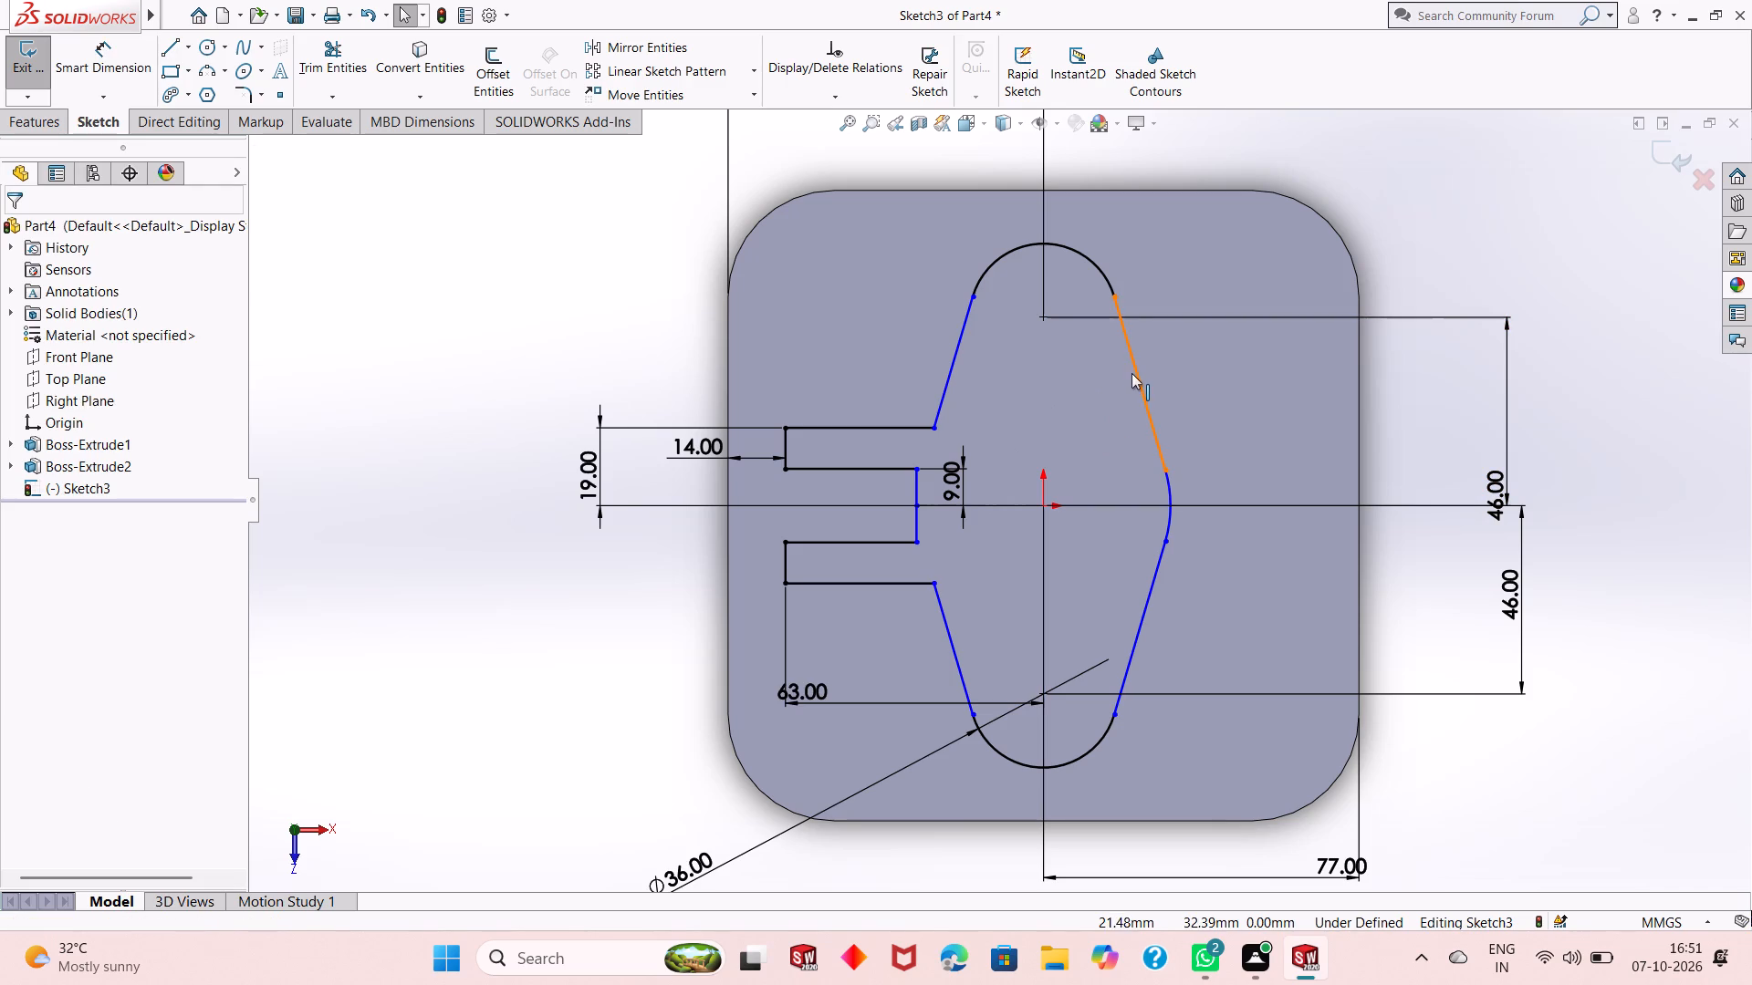
Apply a tangent relation between the top arc and the upper slanted line on the side opposite the arms.
left_click(1131, 368)
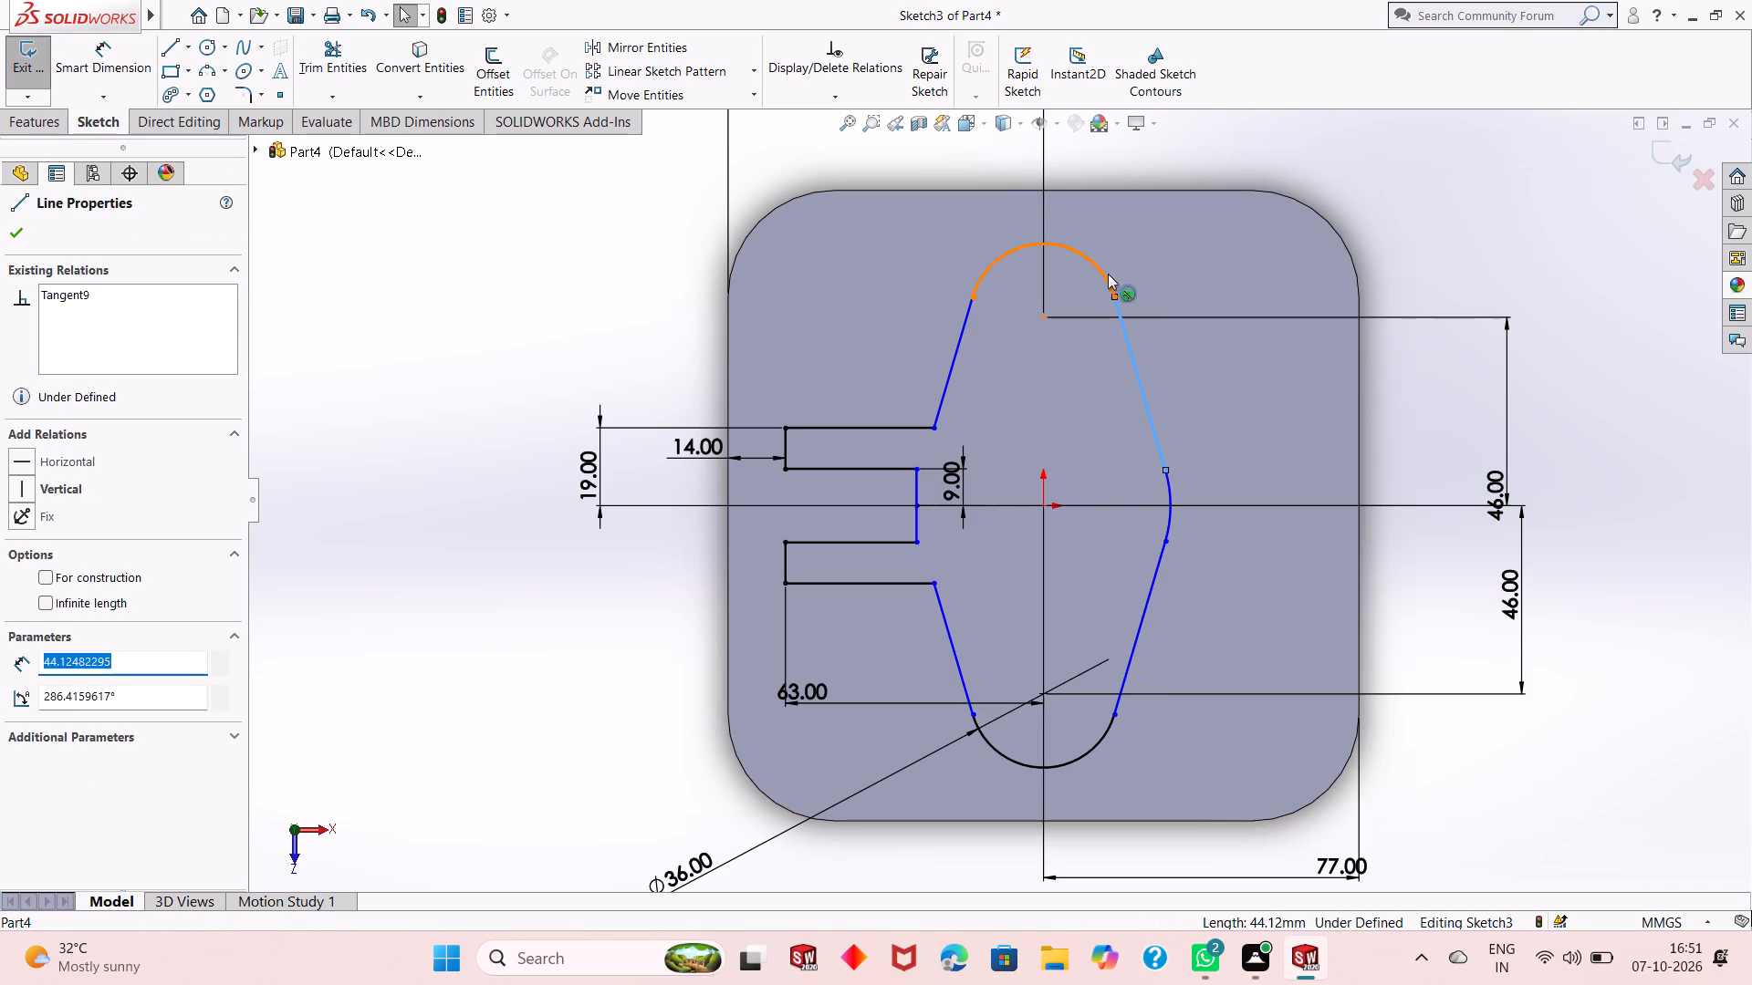
left_click(1108, 274, "ctrl")
left_click(1166, 192)
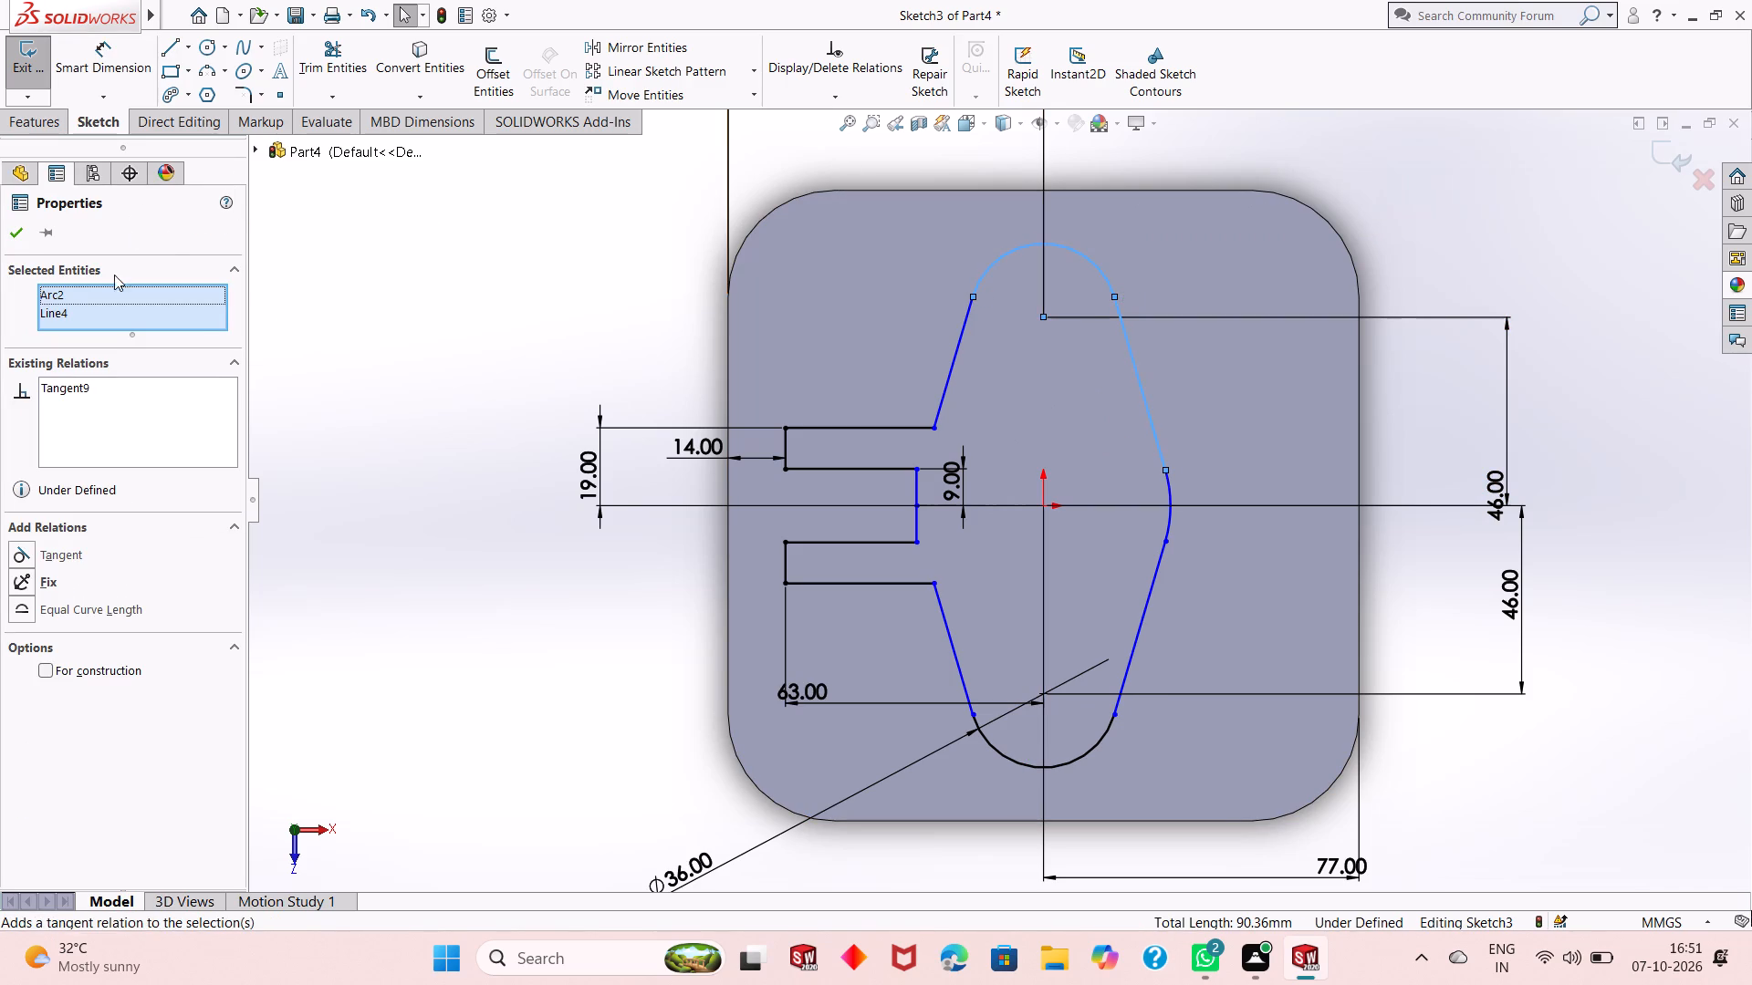
left_click(18, 235)
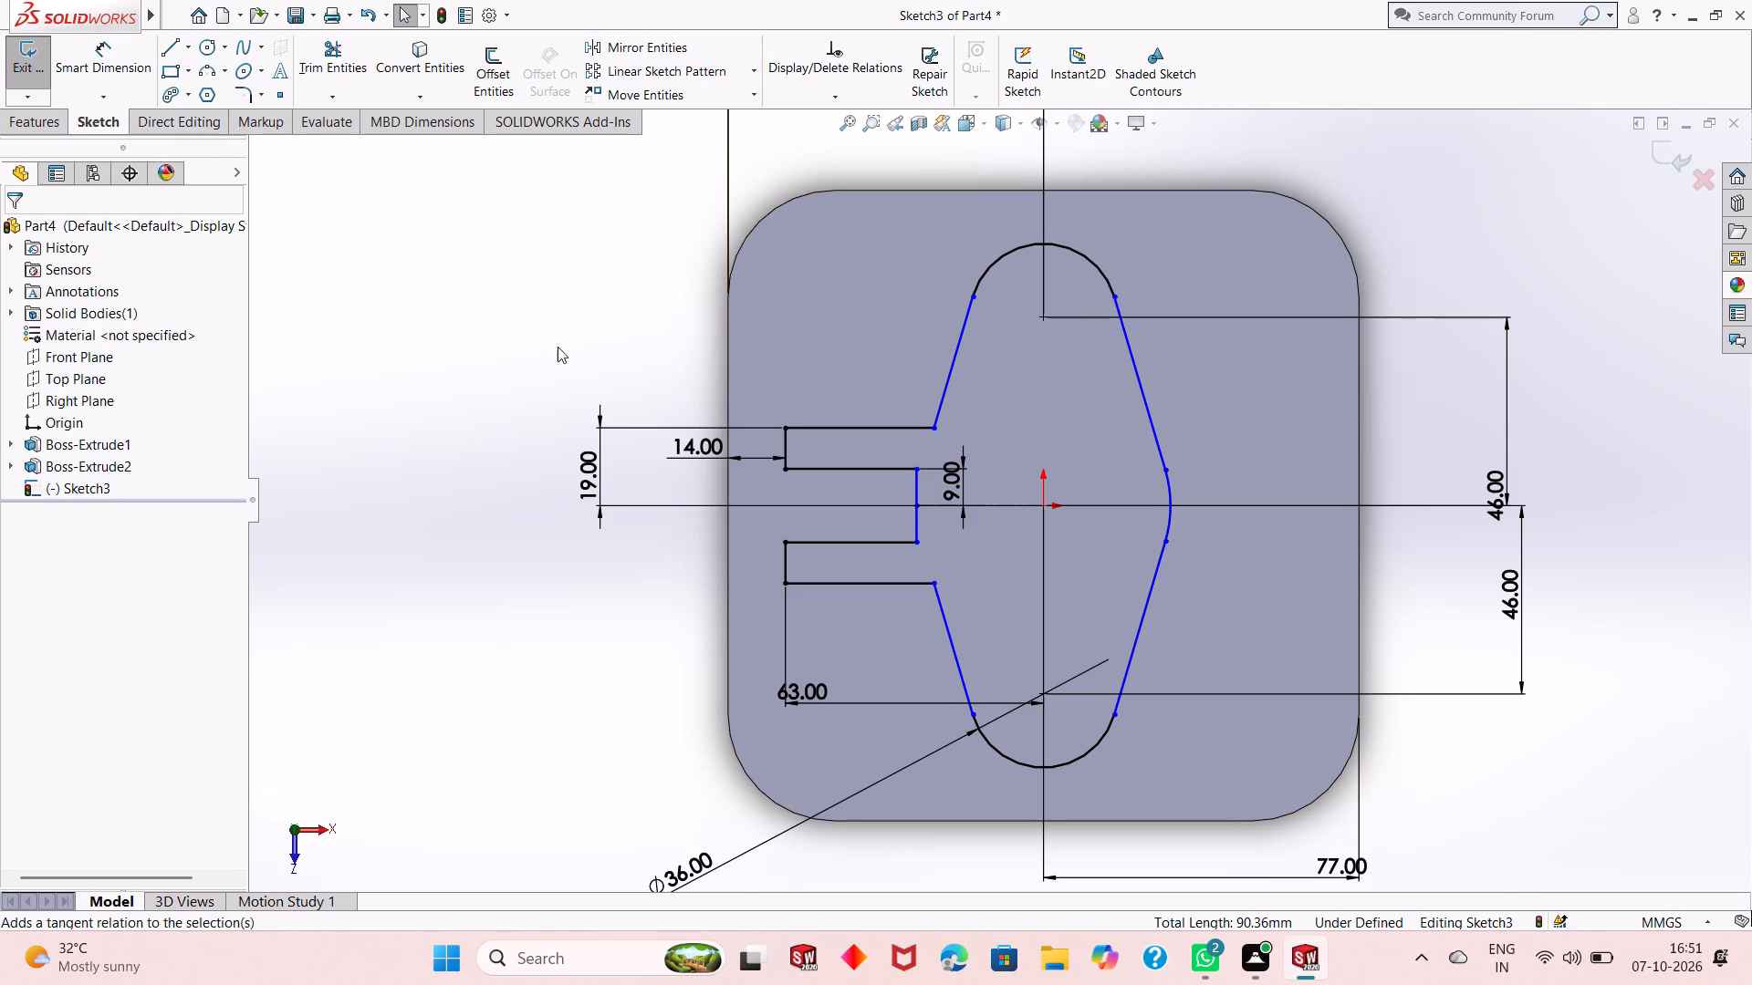
Draw a vertical centerline about 128 mm long through the origin, from the top of the upper arc to the bottom of the lower arc.
scroll(1165, 518, "down", 1)
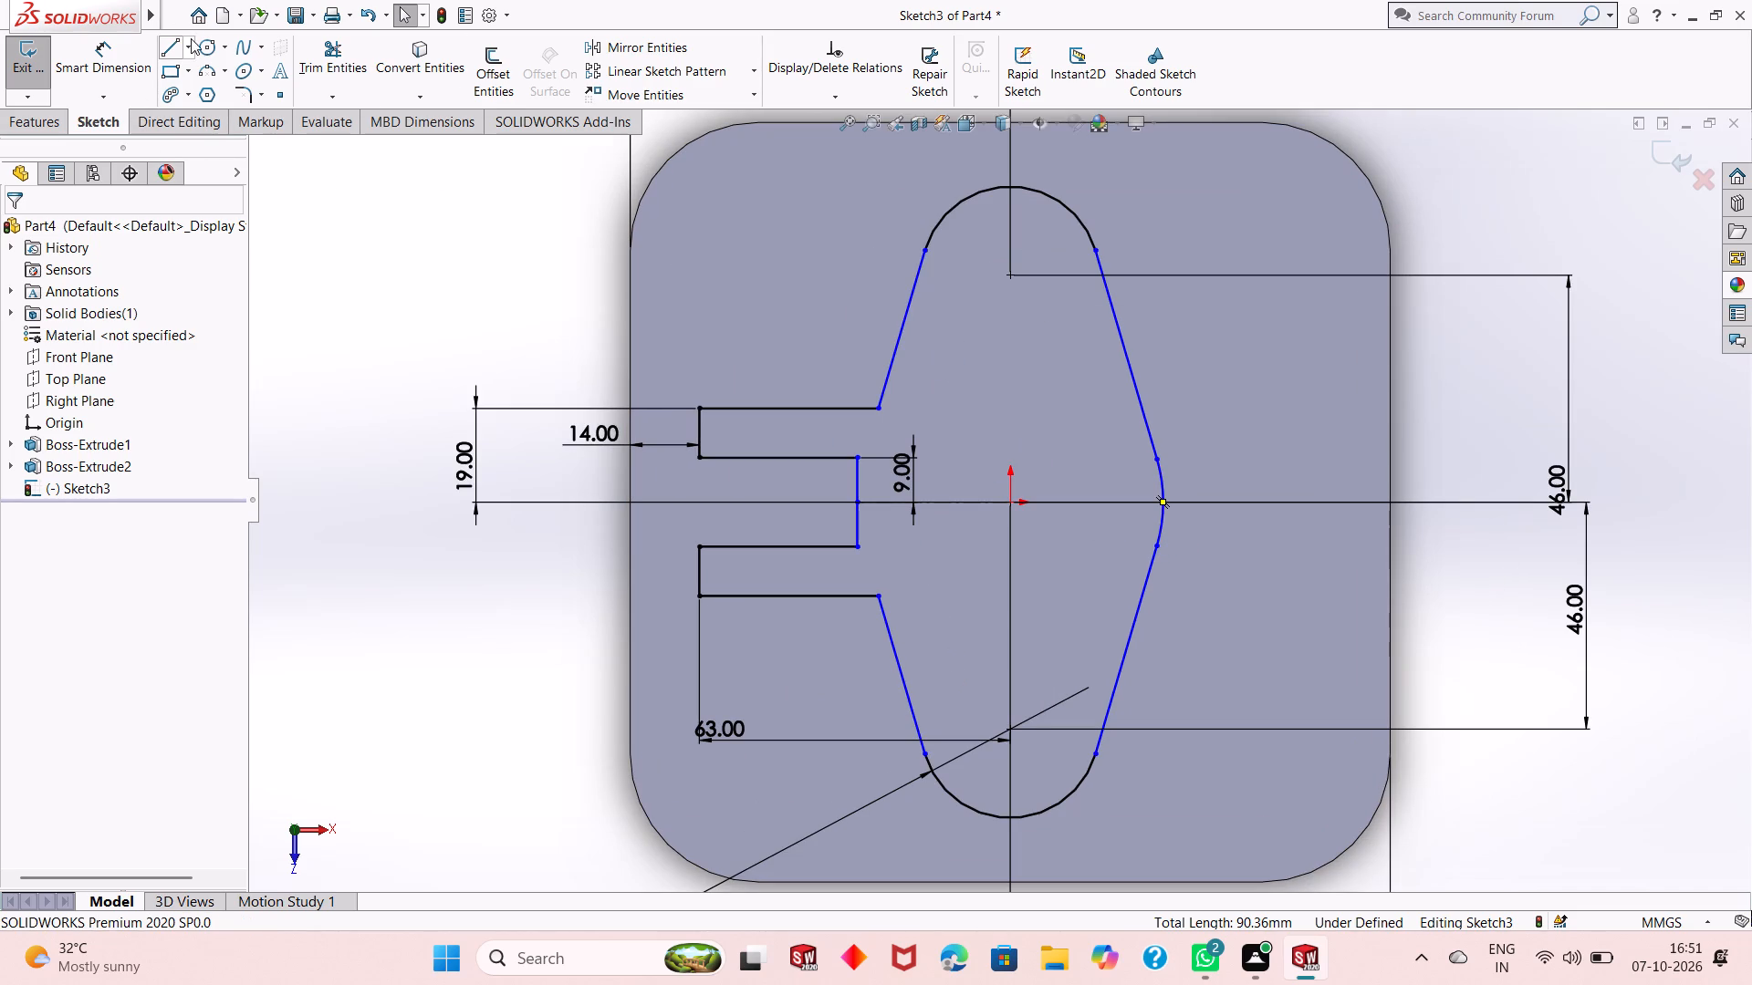
left_click(184, 45)
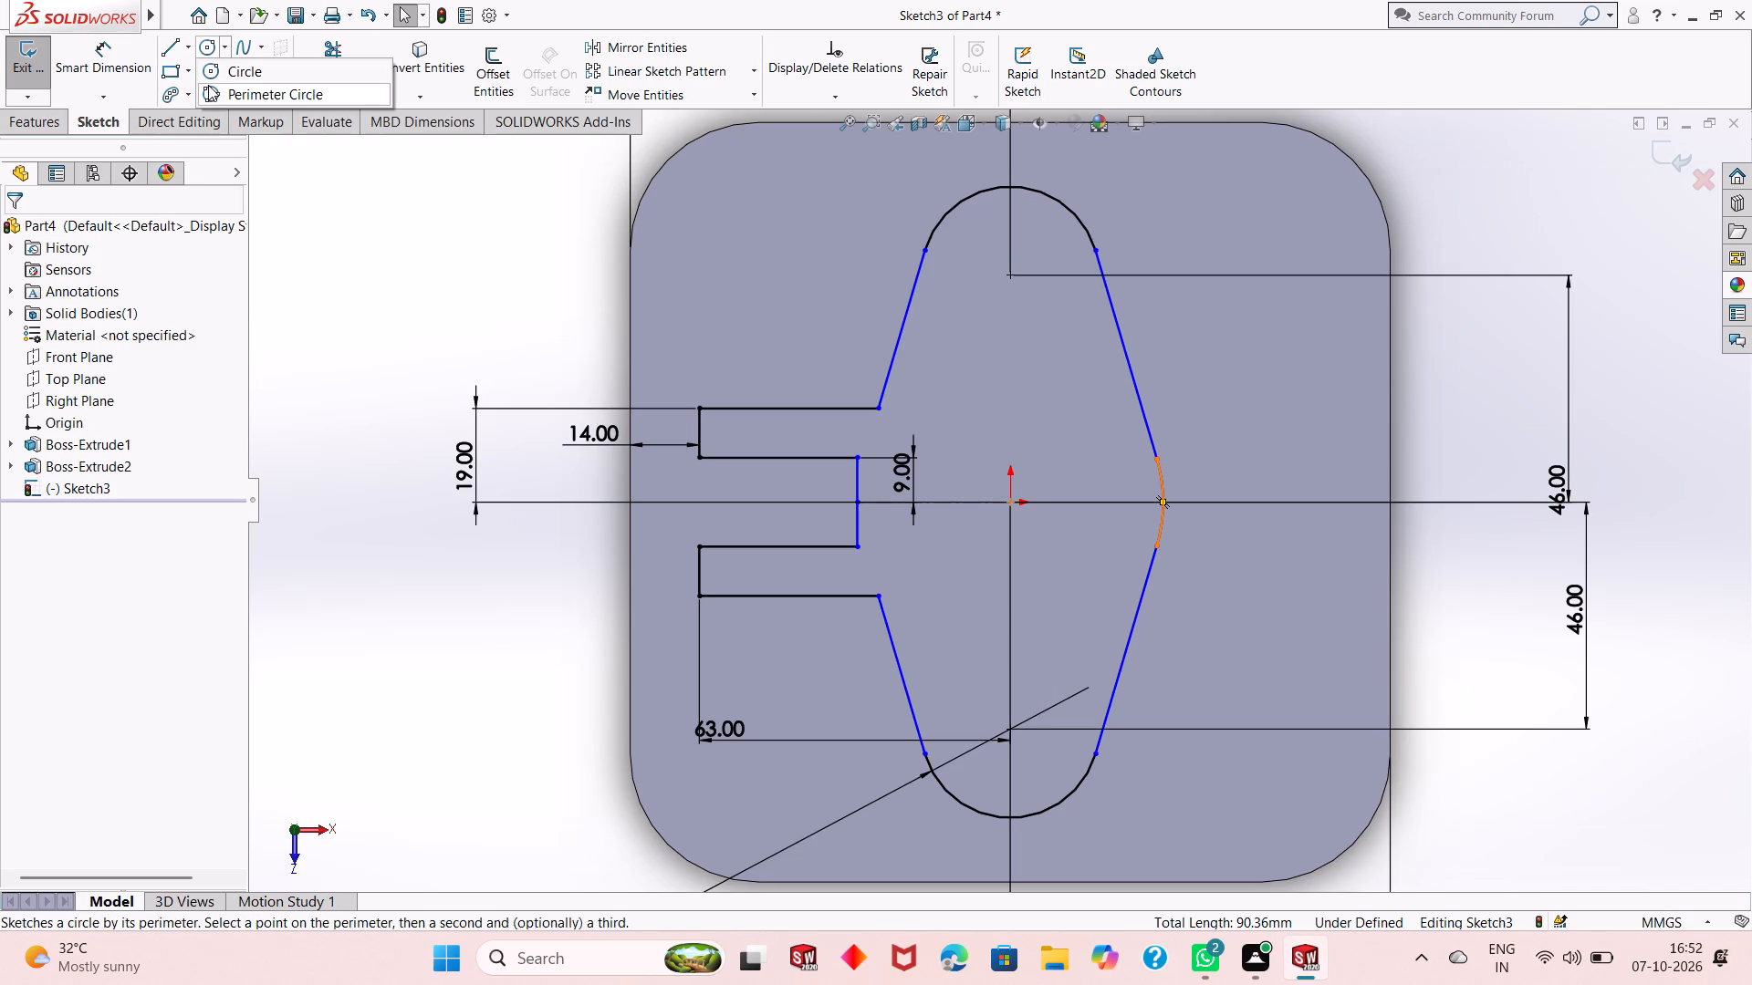
left_click(188, 52)
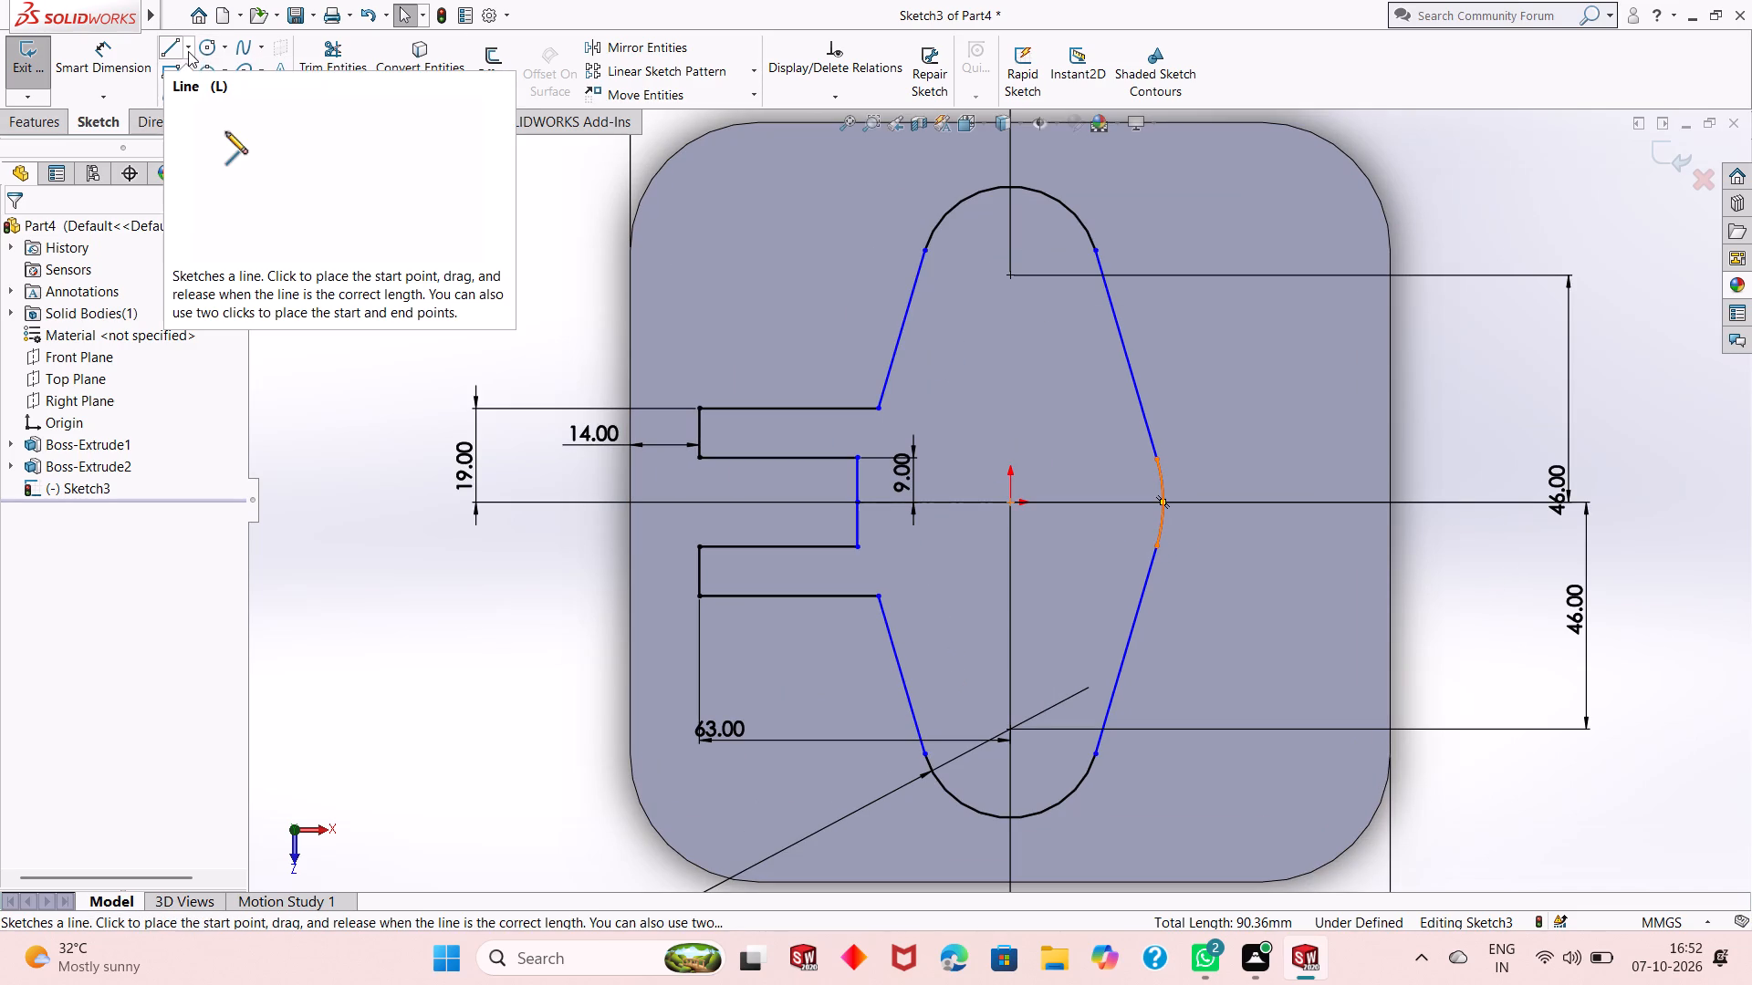
left_click(188, 50)
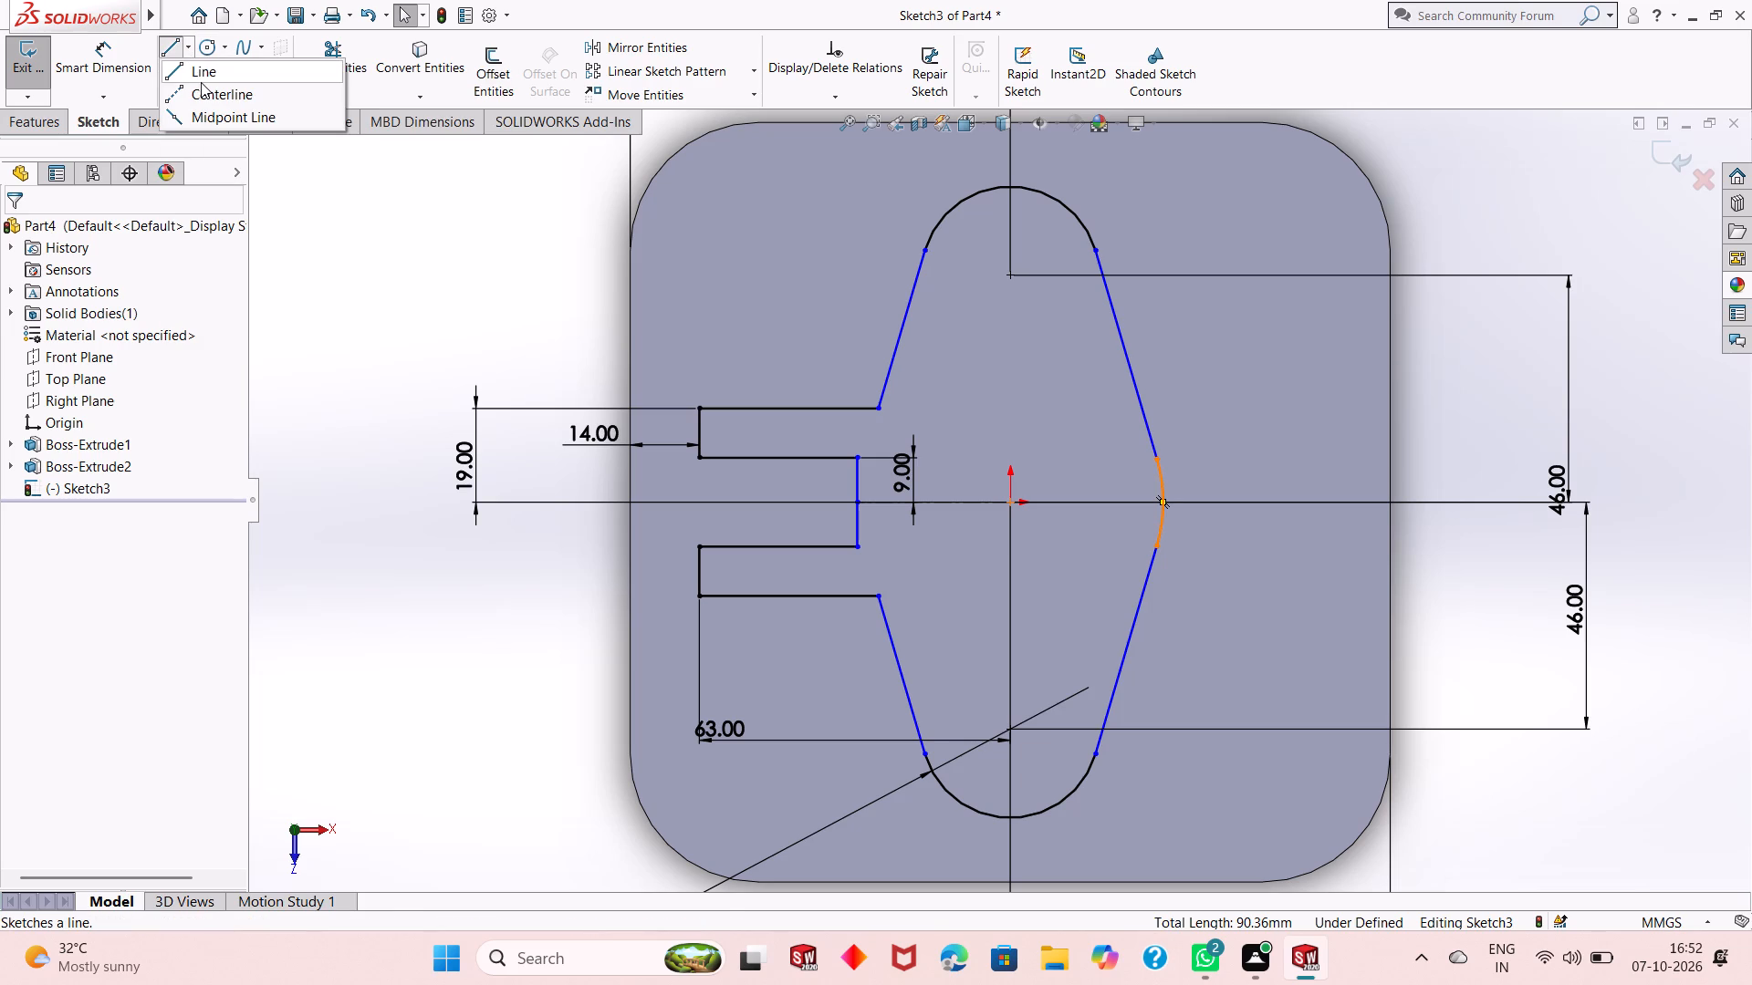
left_click(203, 92)
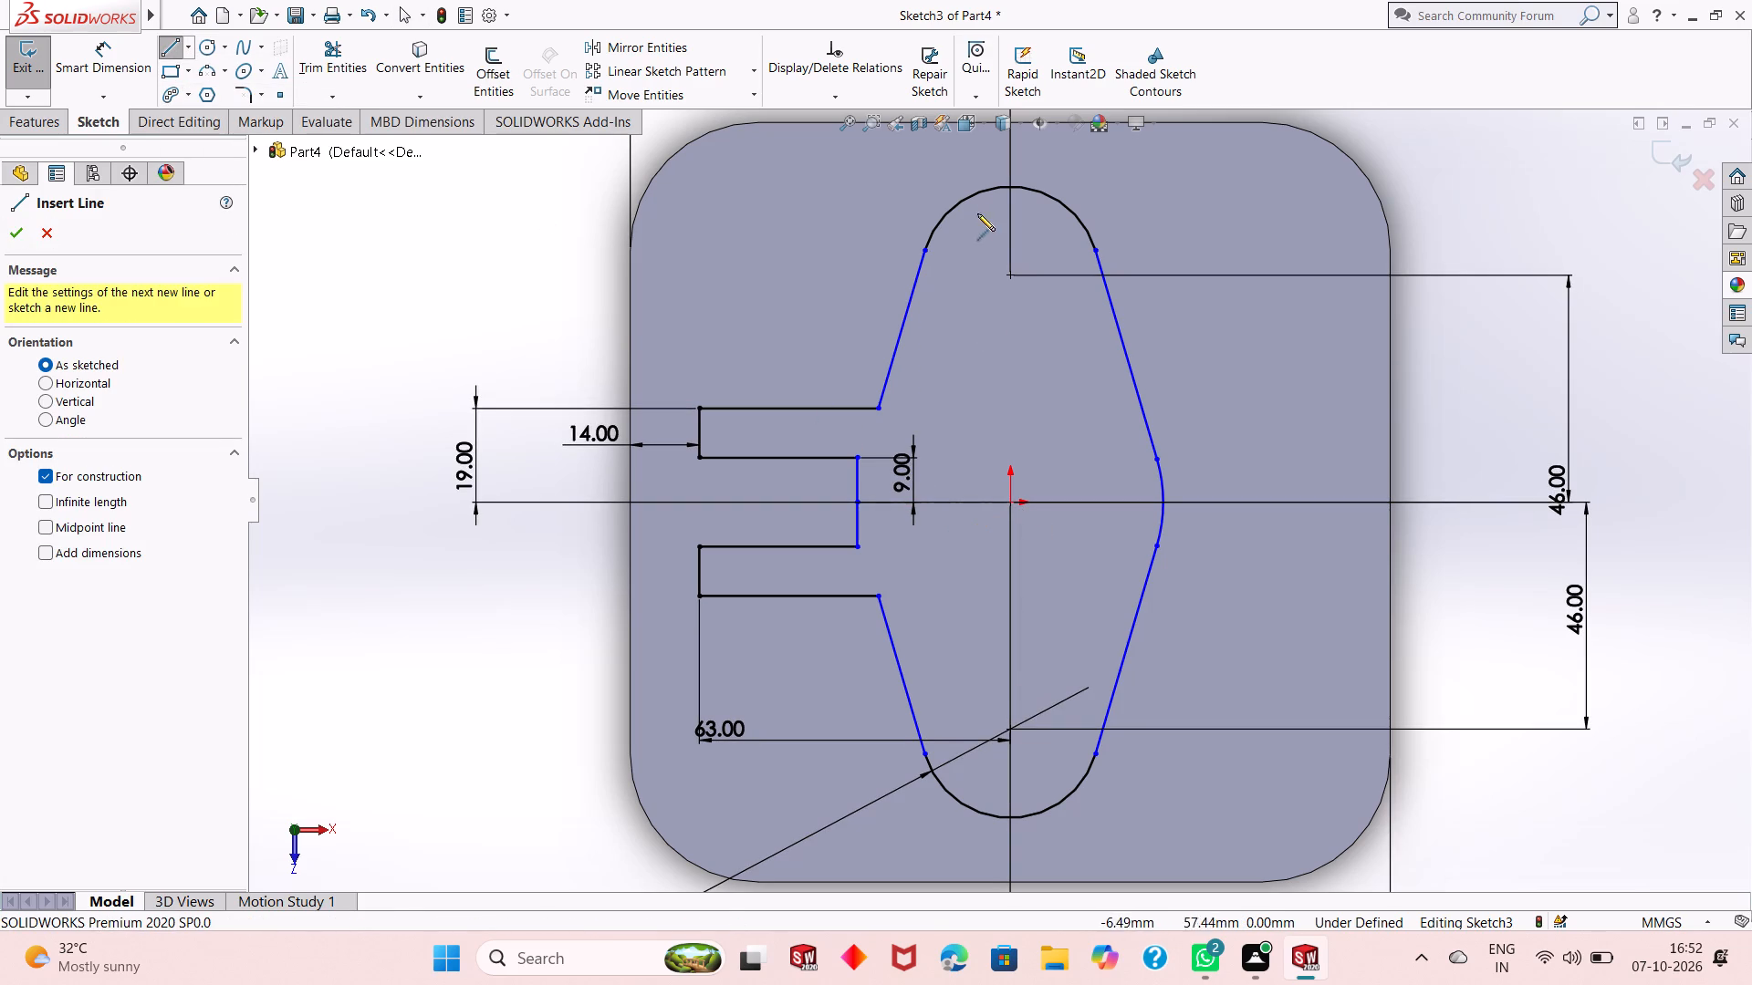
left_click(1006, 190)
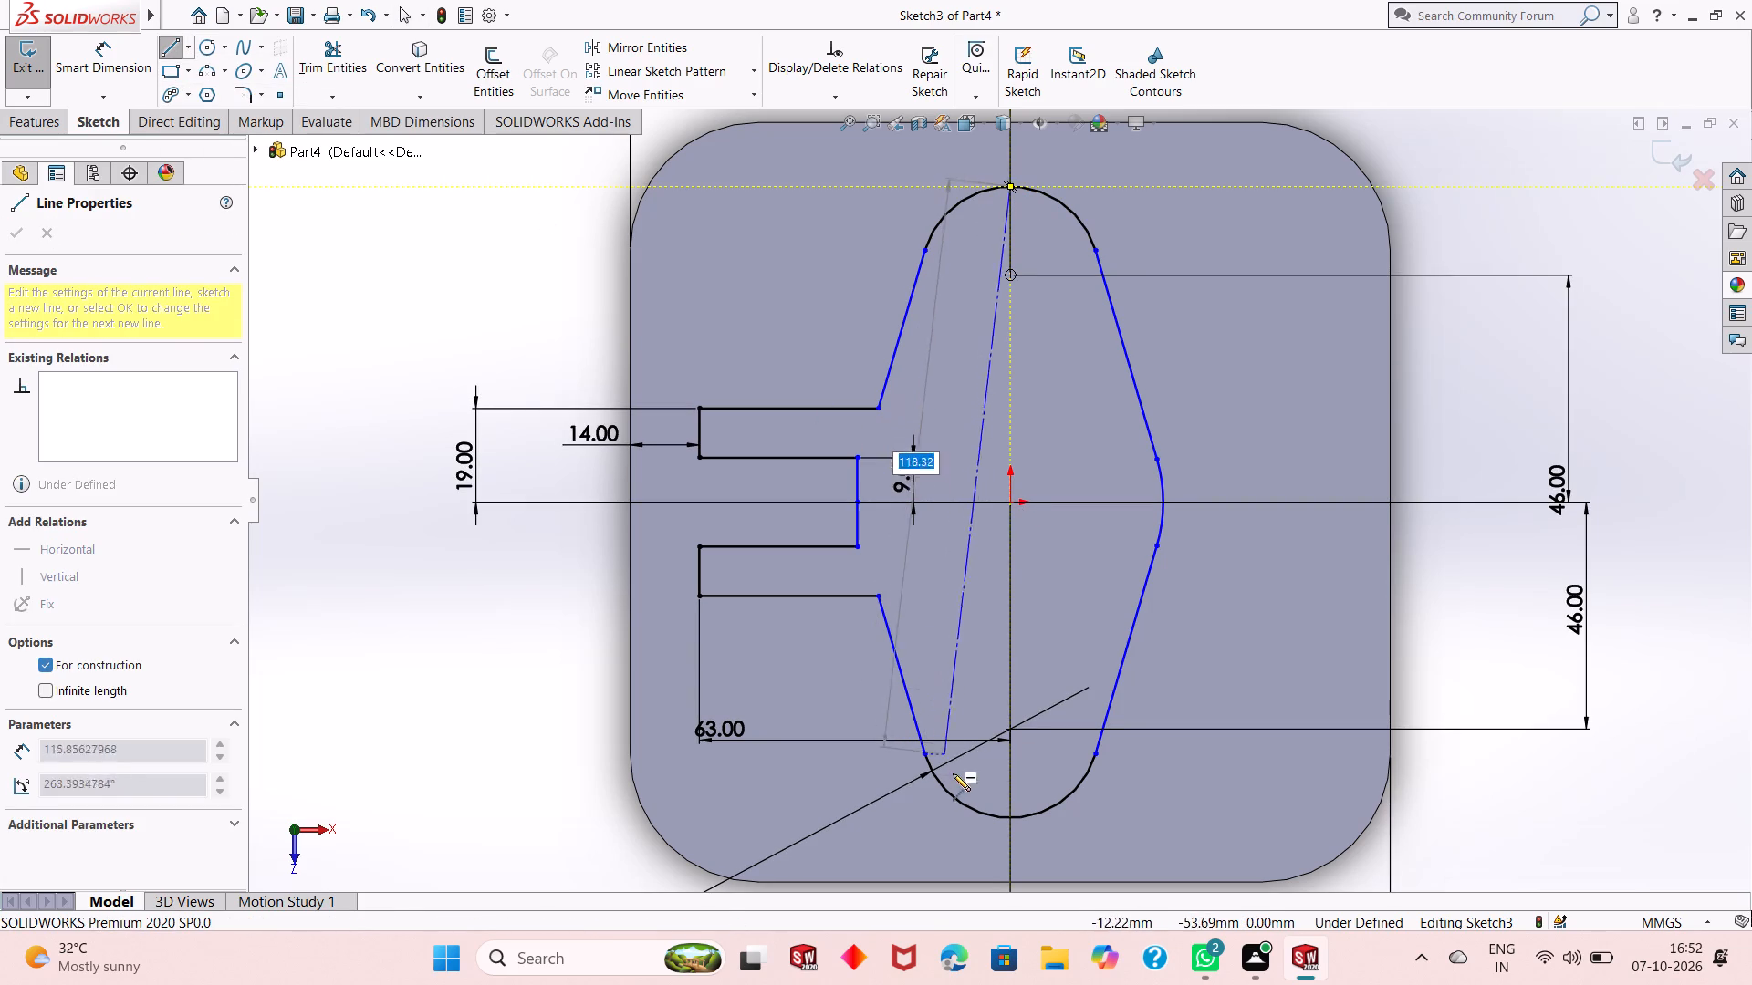
left_click(1006, 815)
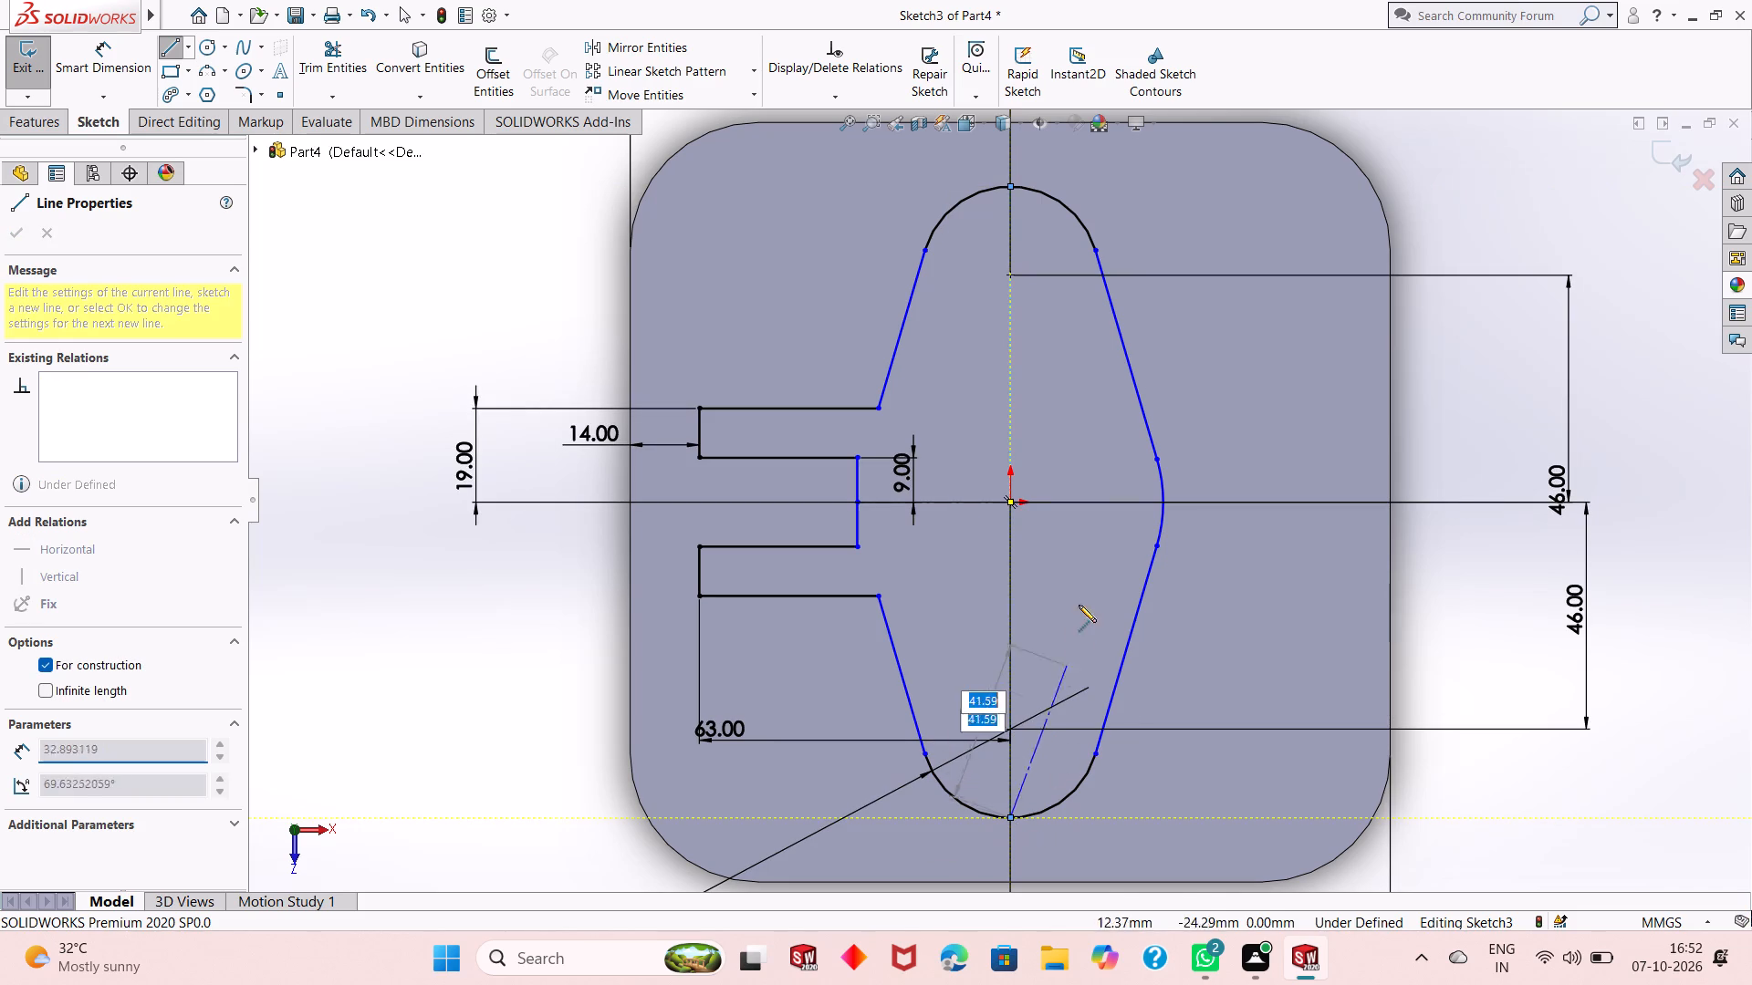
key("Escape")
key("Escape")
key("Escape")
key("Escape")
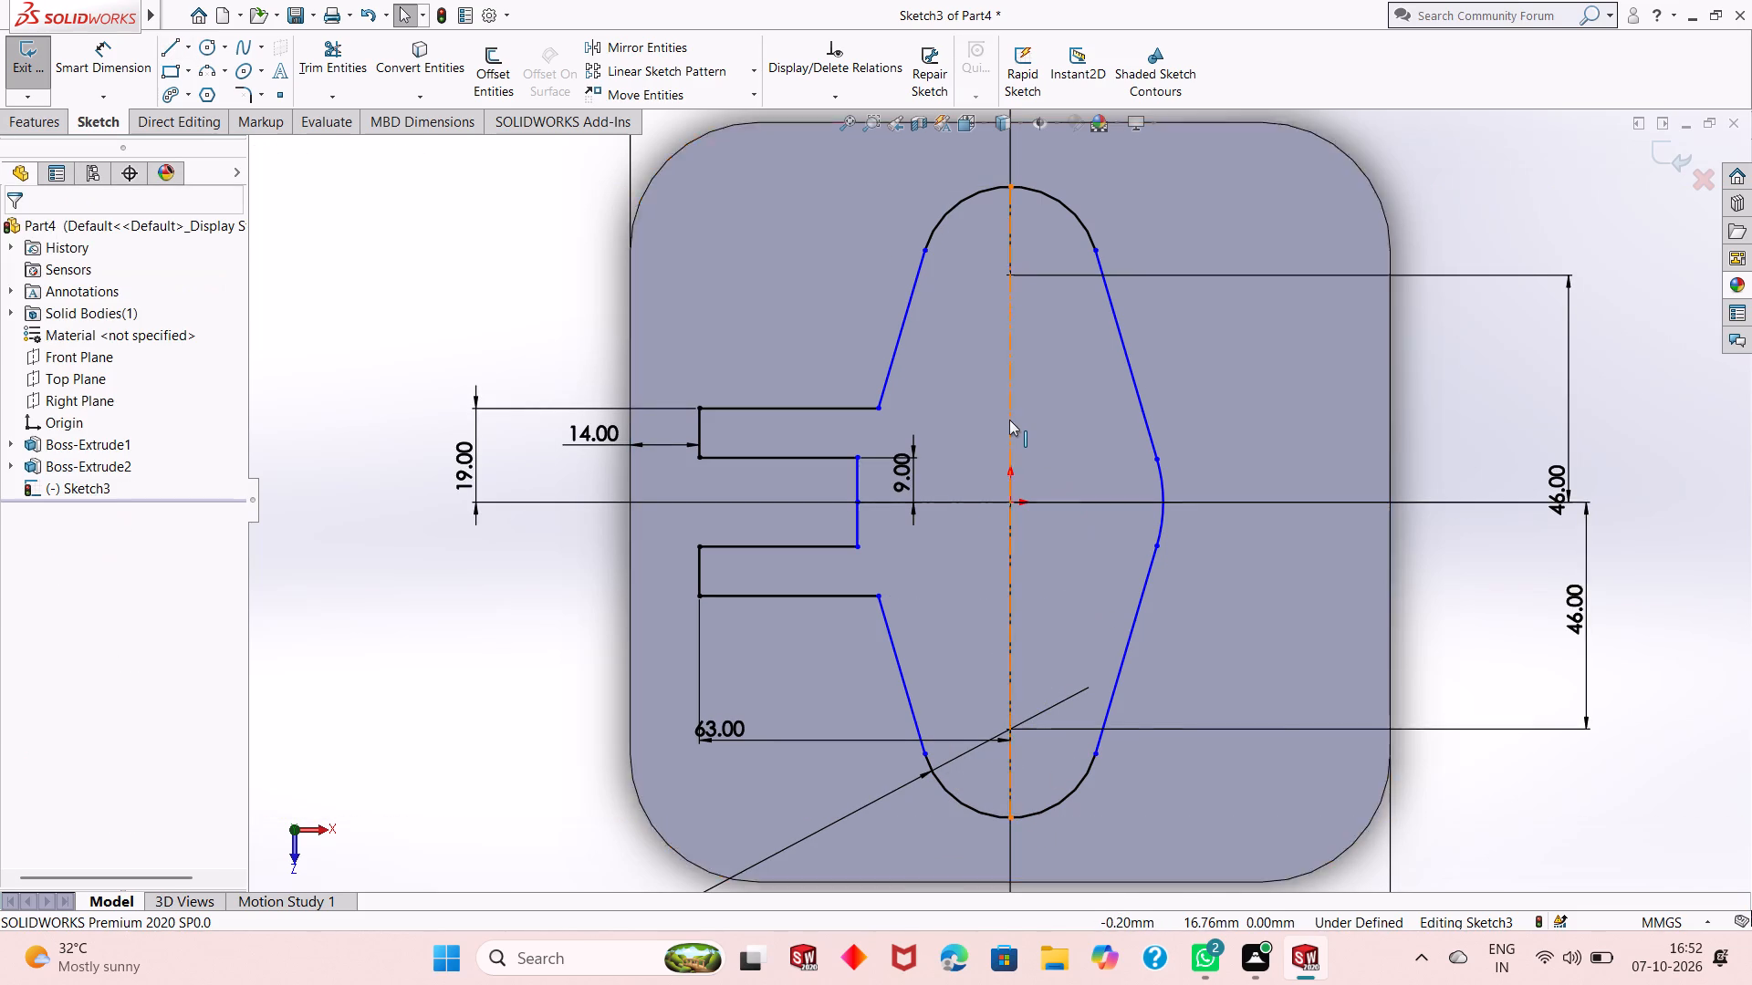
scroll(1009, 420, "down", 2)
scroll(1034, 596, "up", 1)
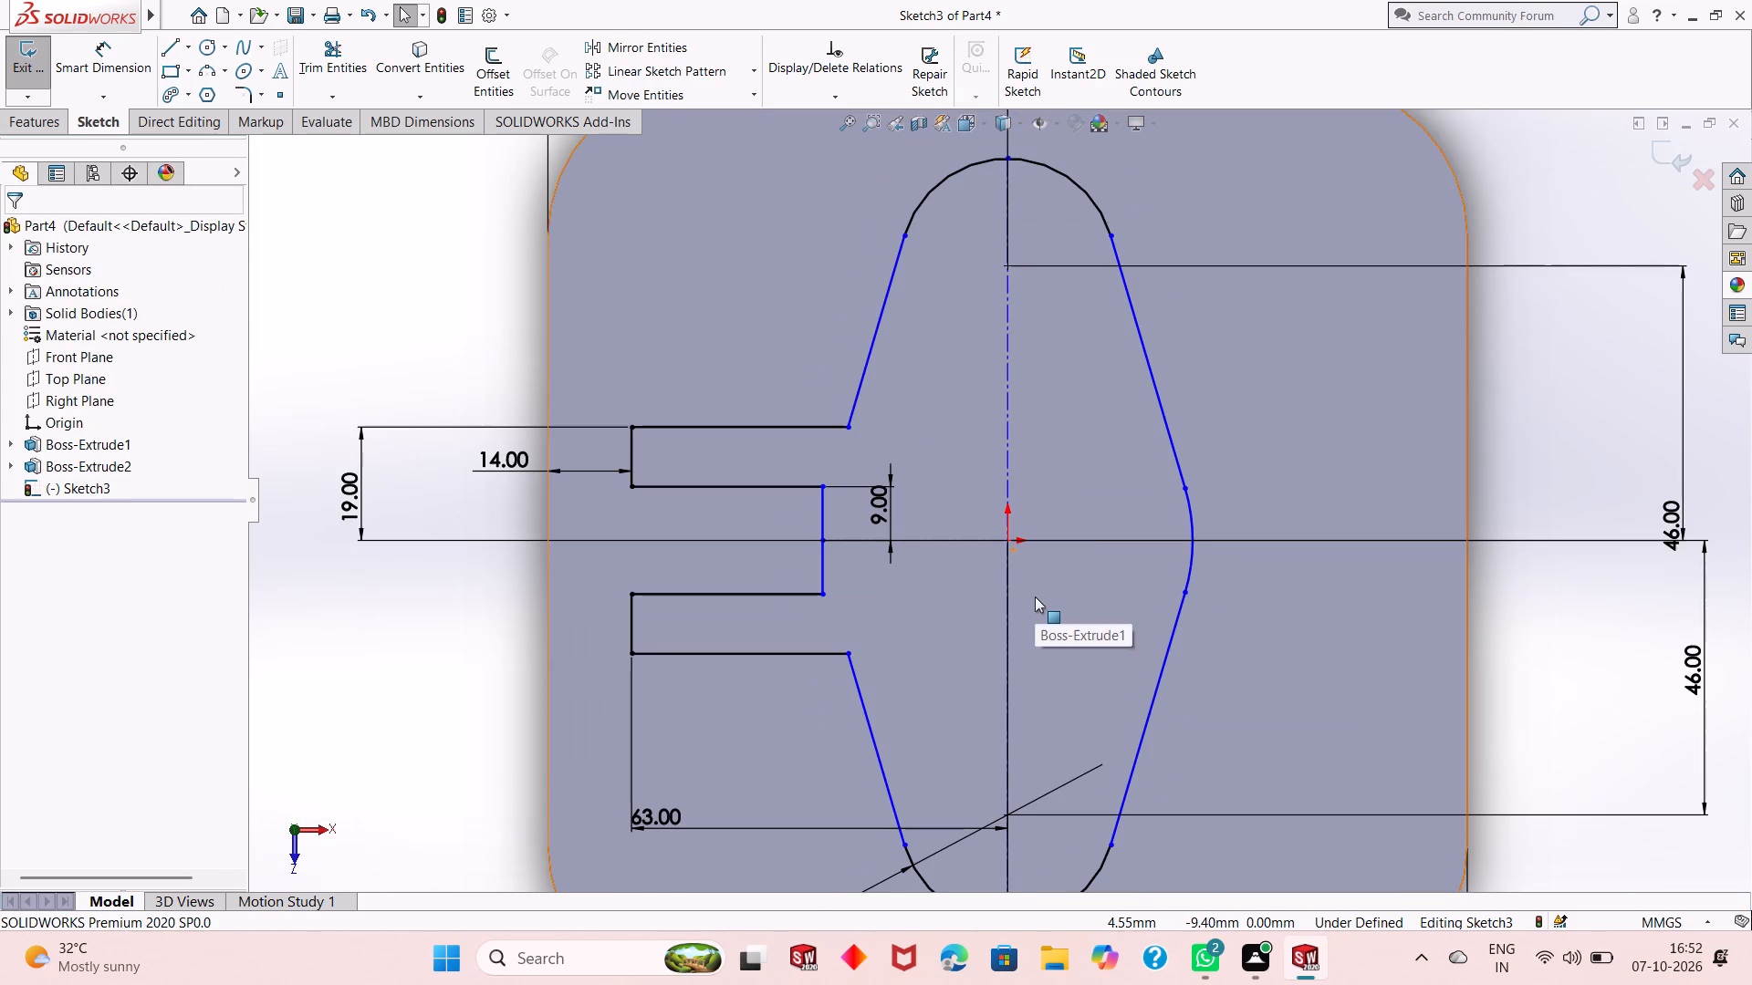
key("Escape")
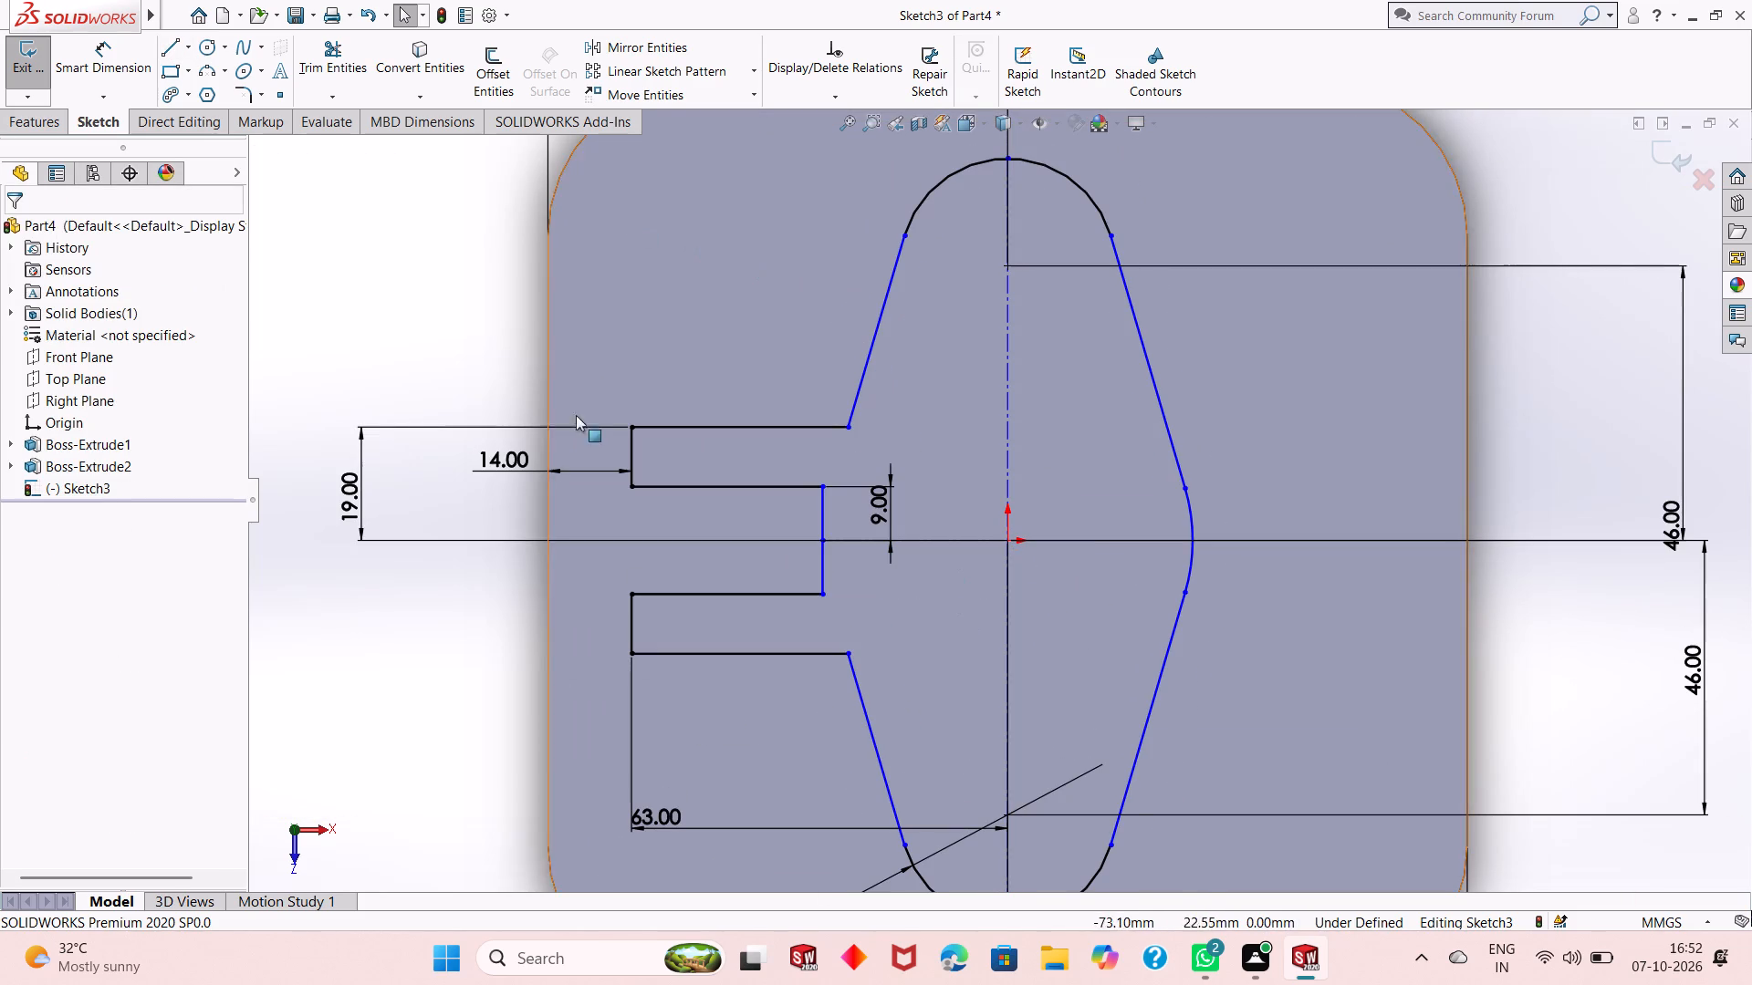
Mirror the seven lines of the two side arms and their connecting edge about the vertical centerline.
left_click(672, 47)
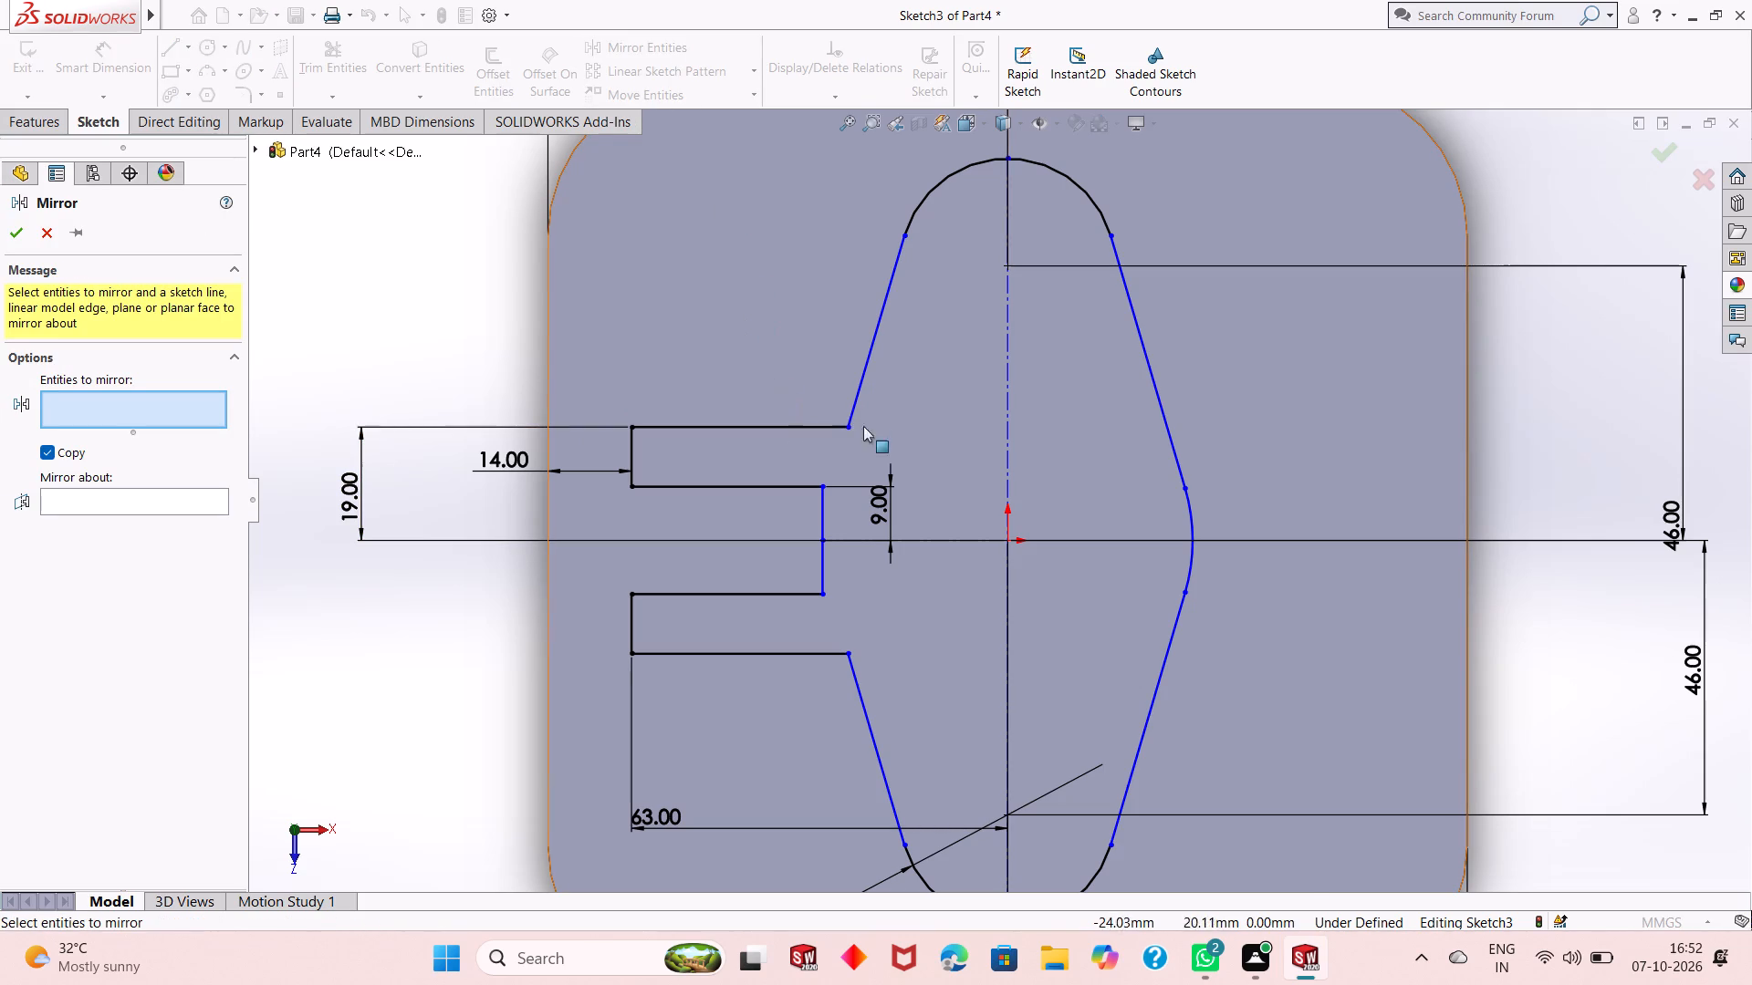
scroll(827, 470, "up", 2)
scroll(1060, 557, "down", 1)
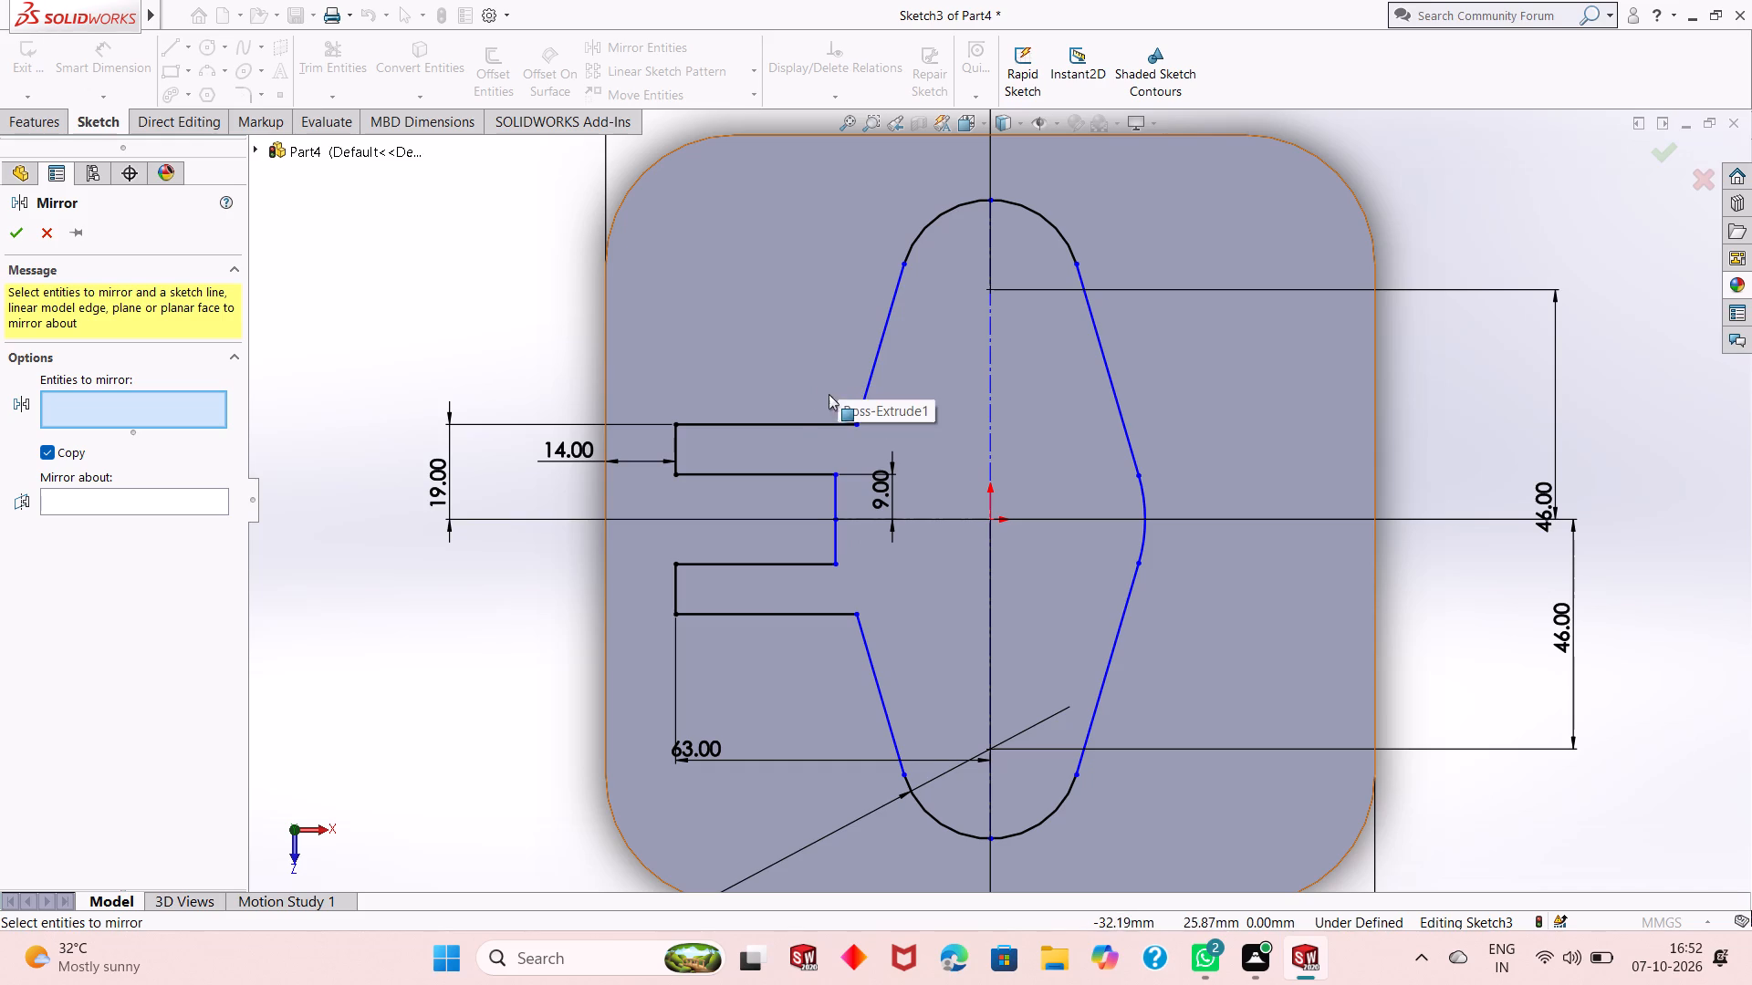
left_click(803, 425)
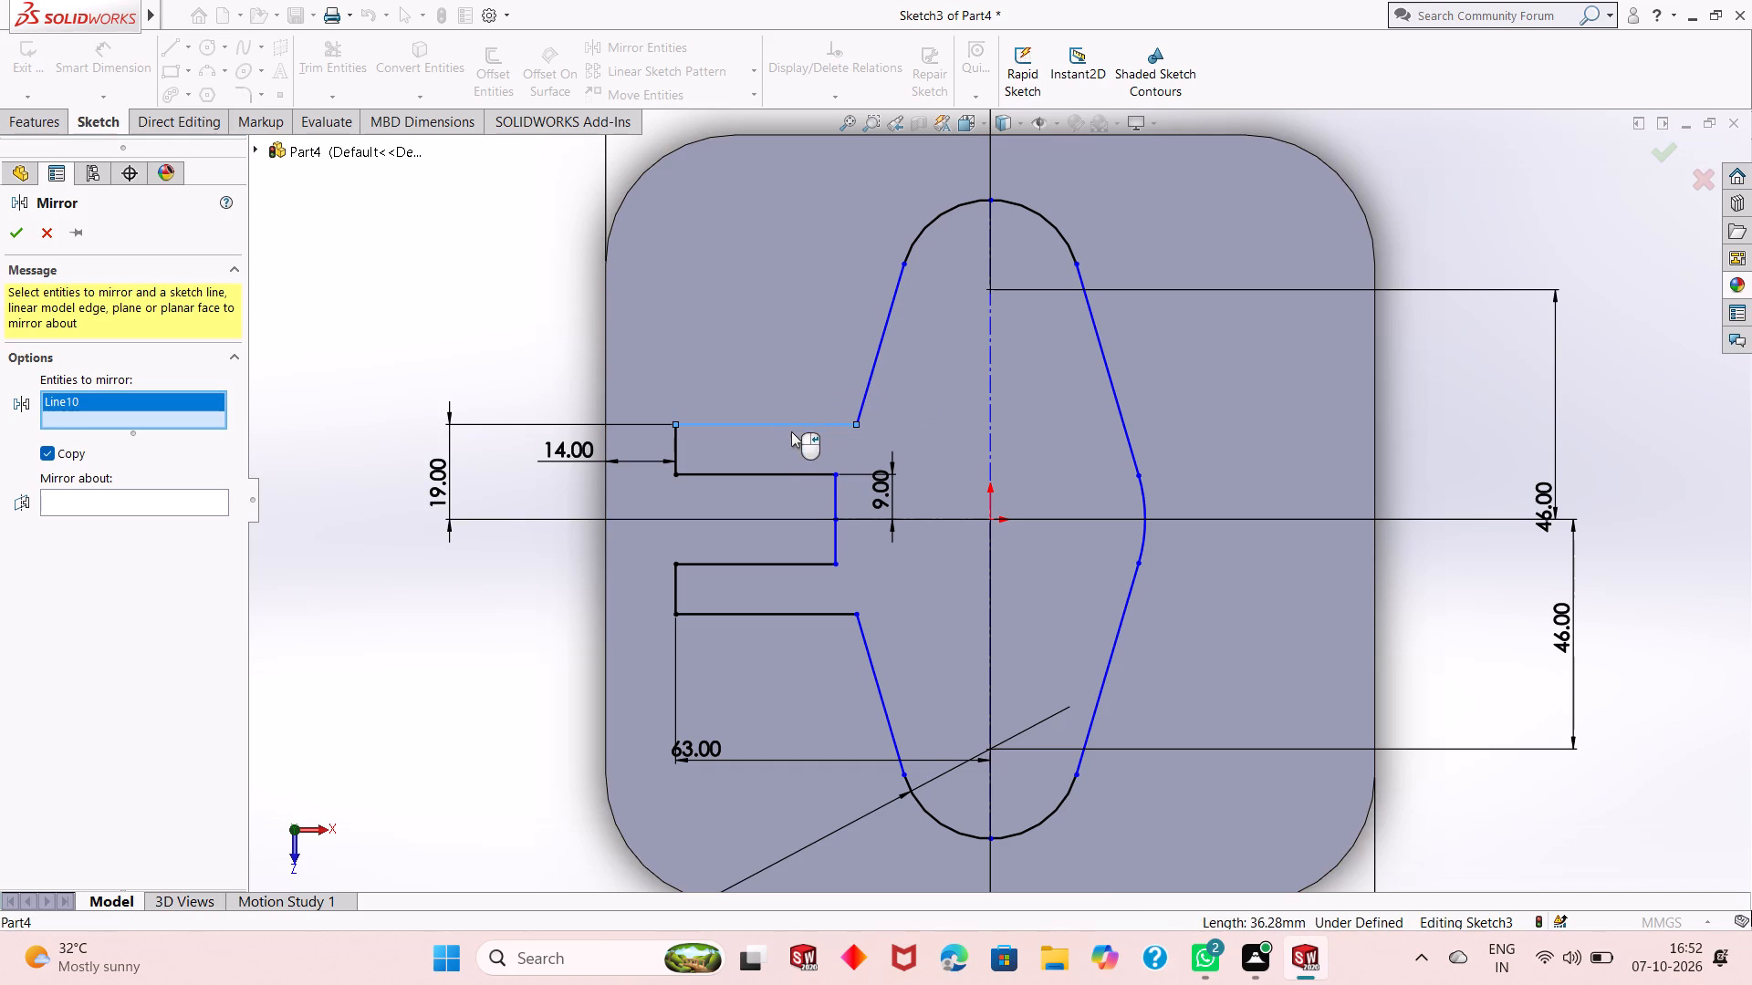
left_click(754, 471)
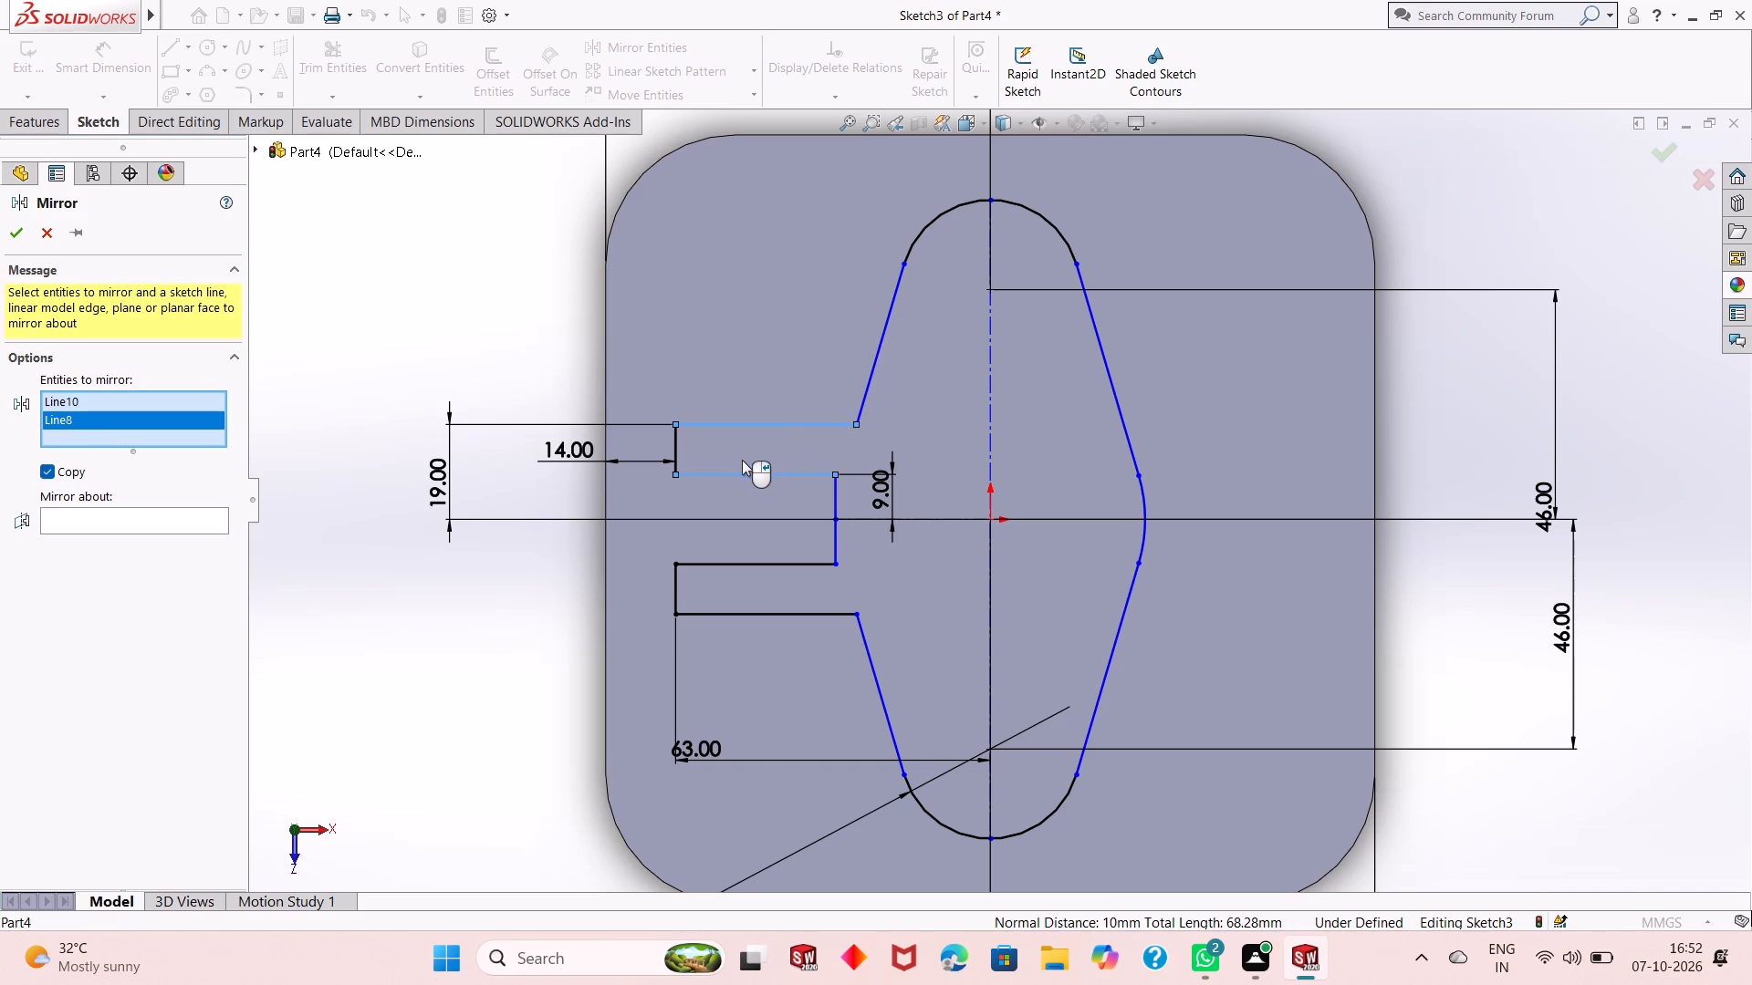
left_click(674, 443)
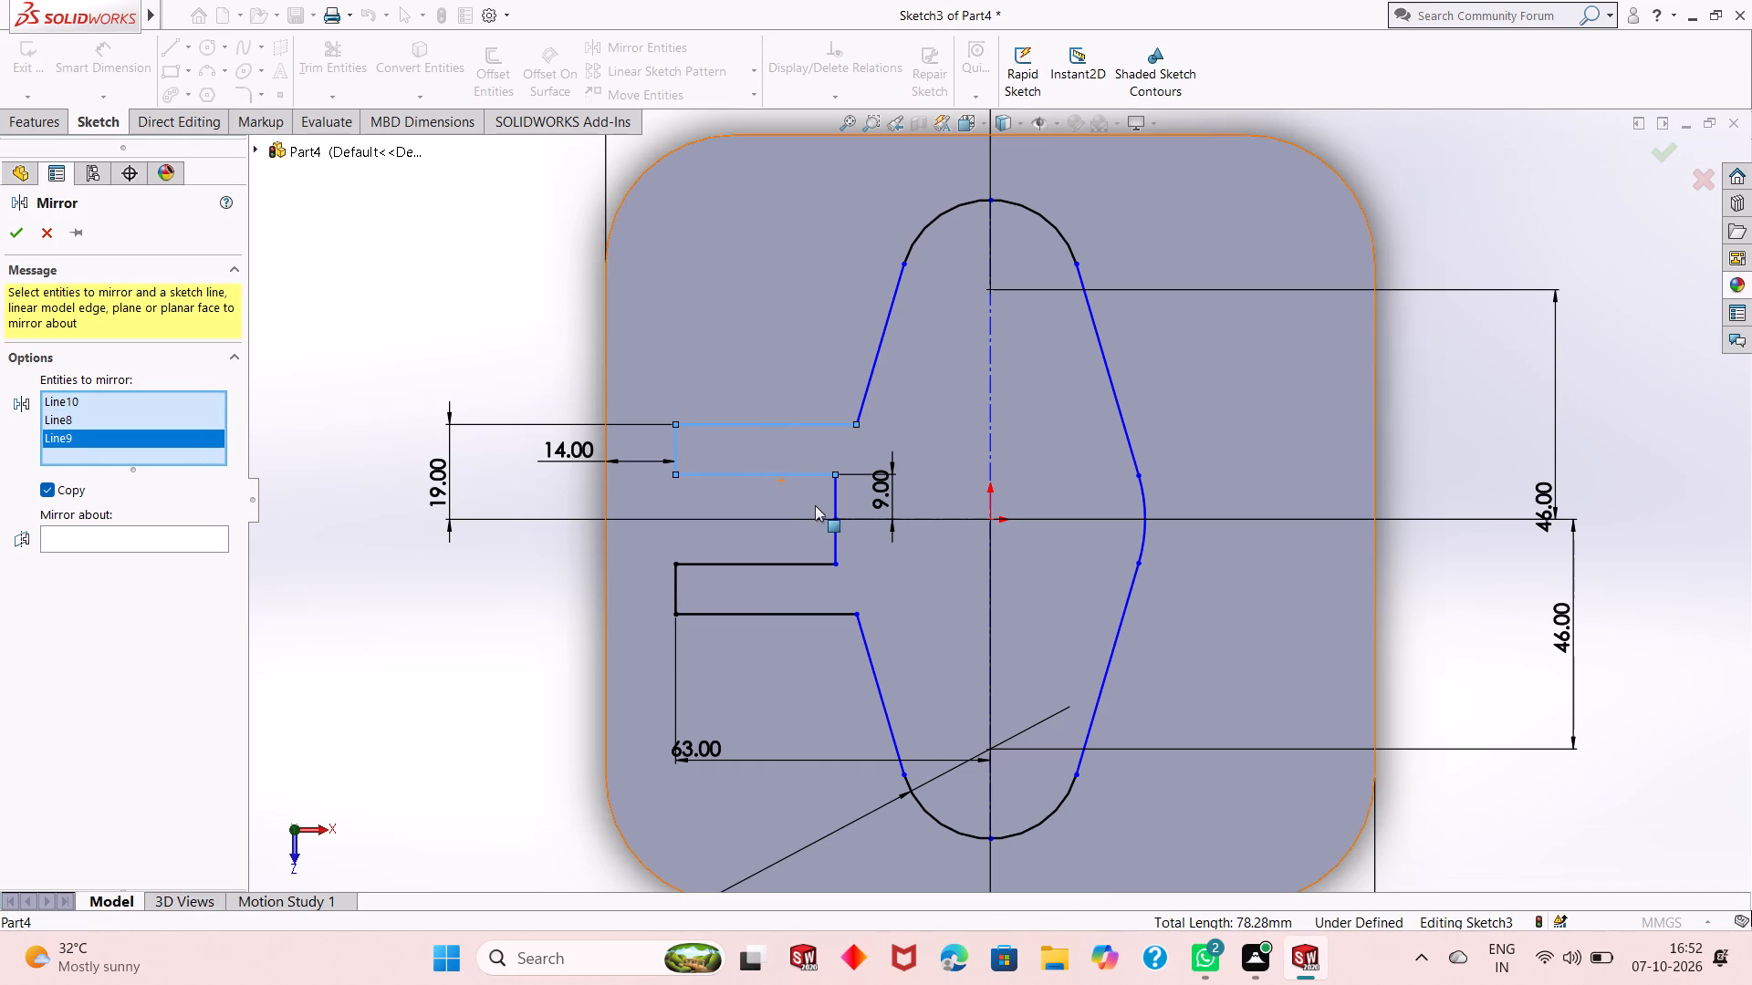
left_click(832, 505)
left_click(785, 558)
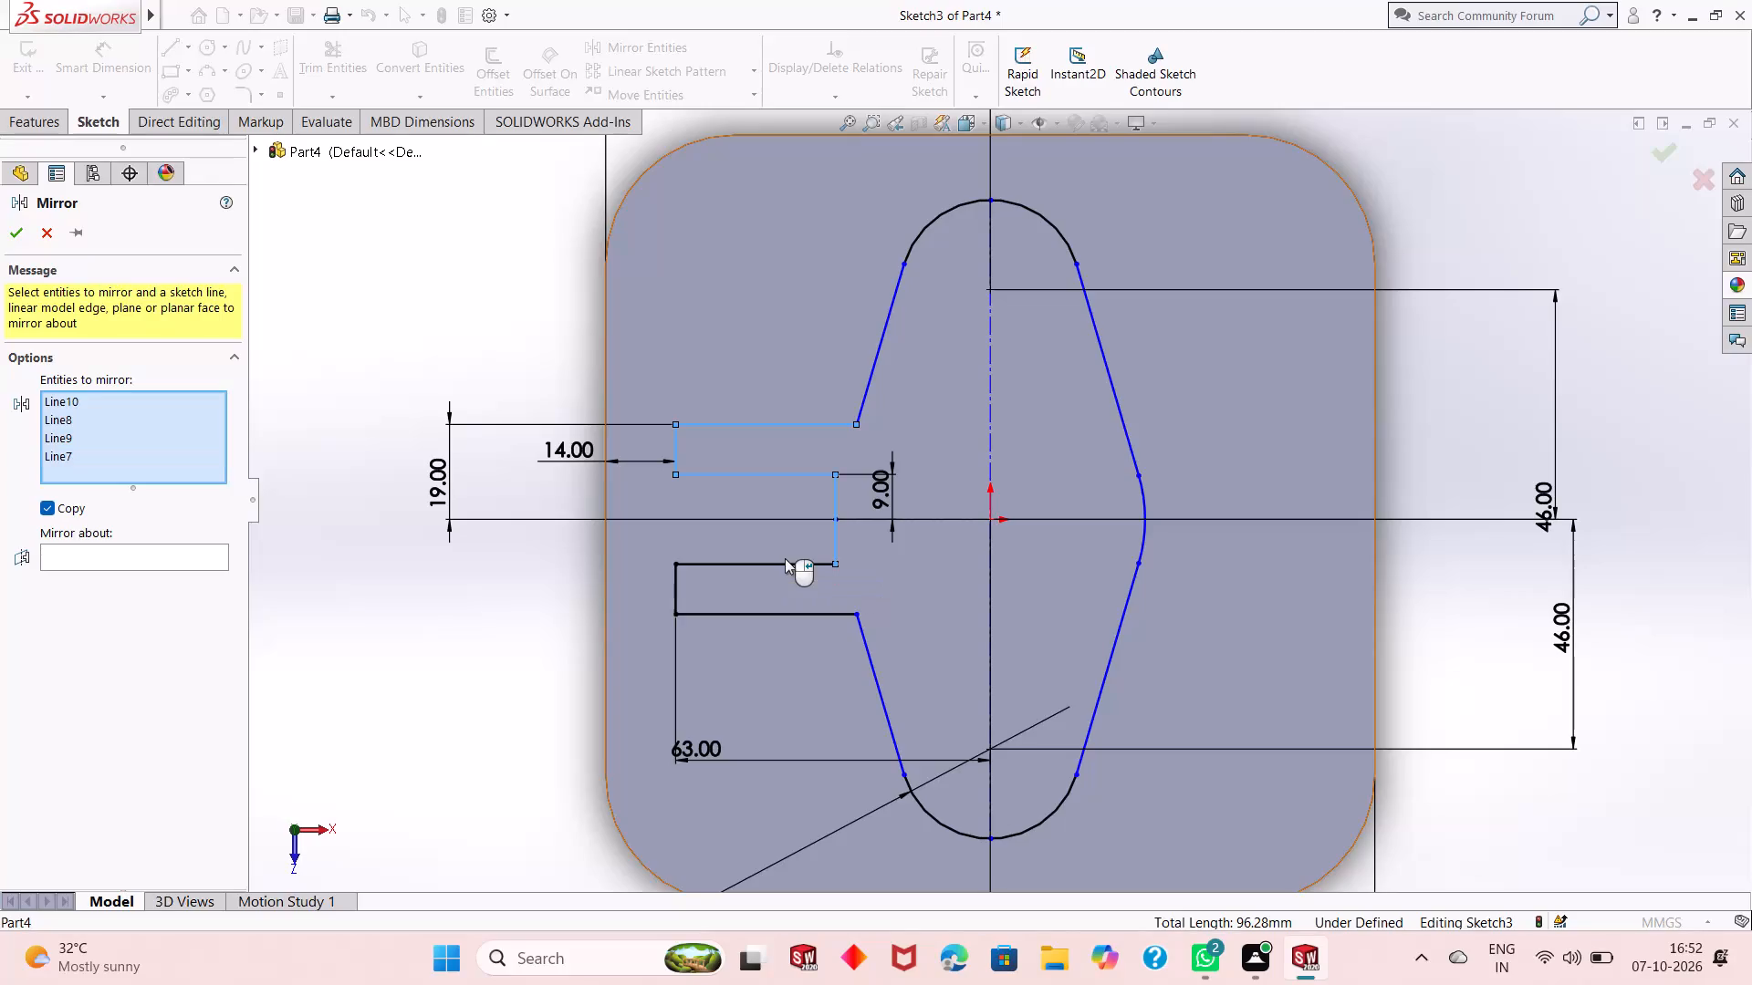
left_click(777, 565)
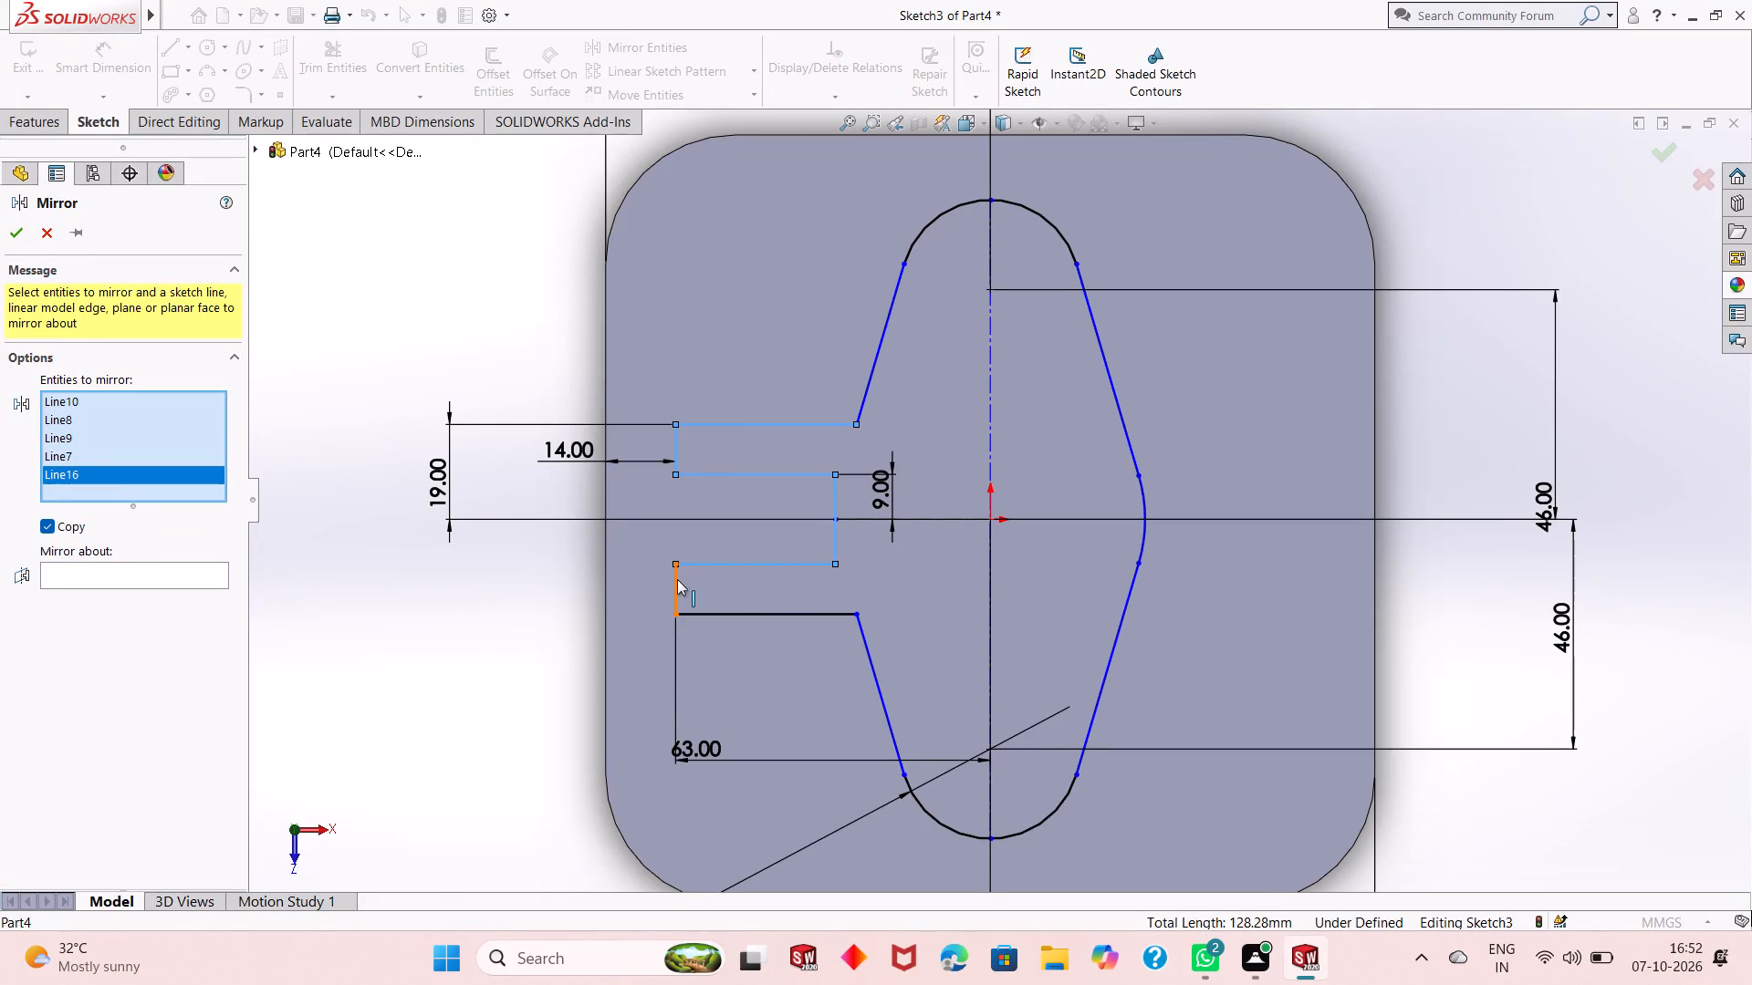
left_click(677, 581)
left_click(728, 616)
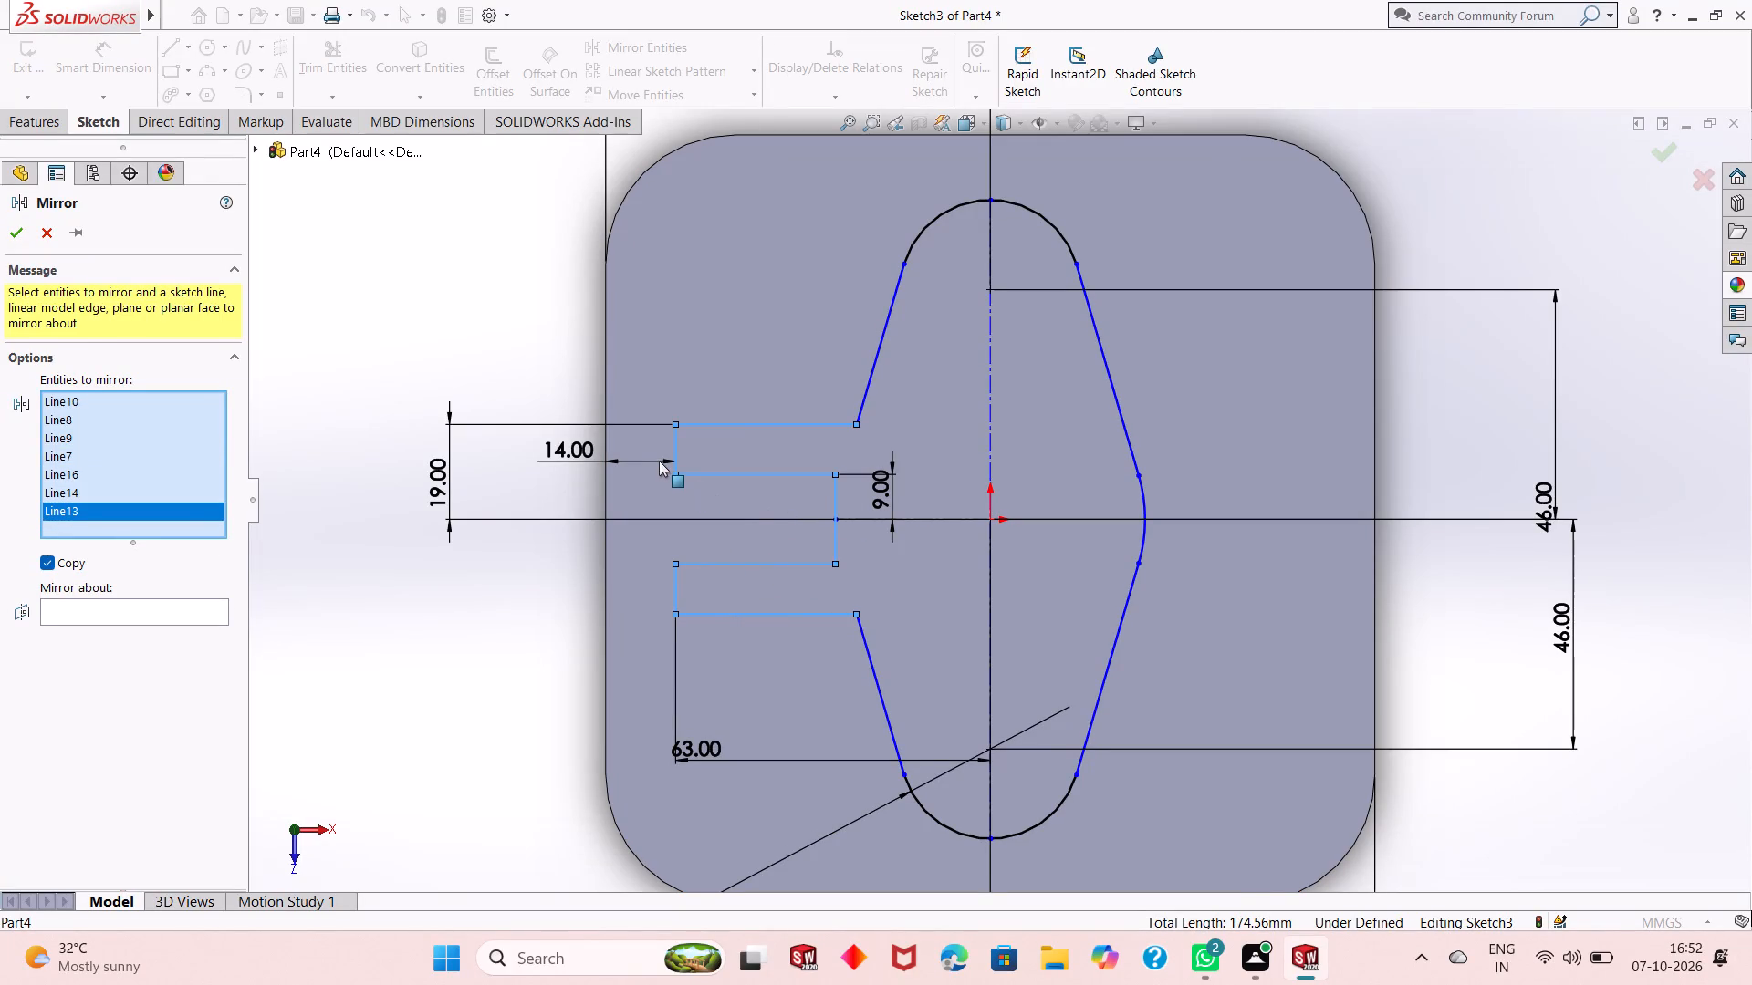
left_click(199, 612)
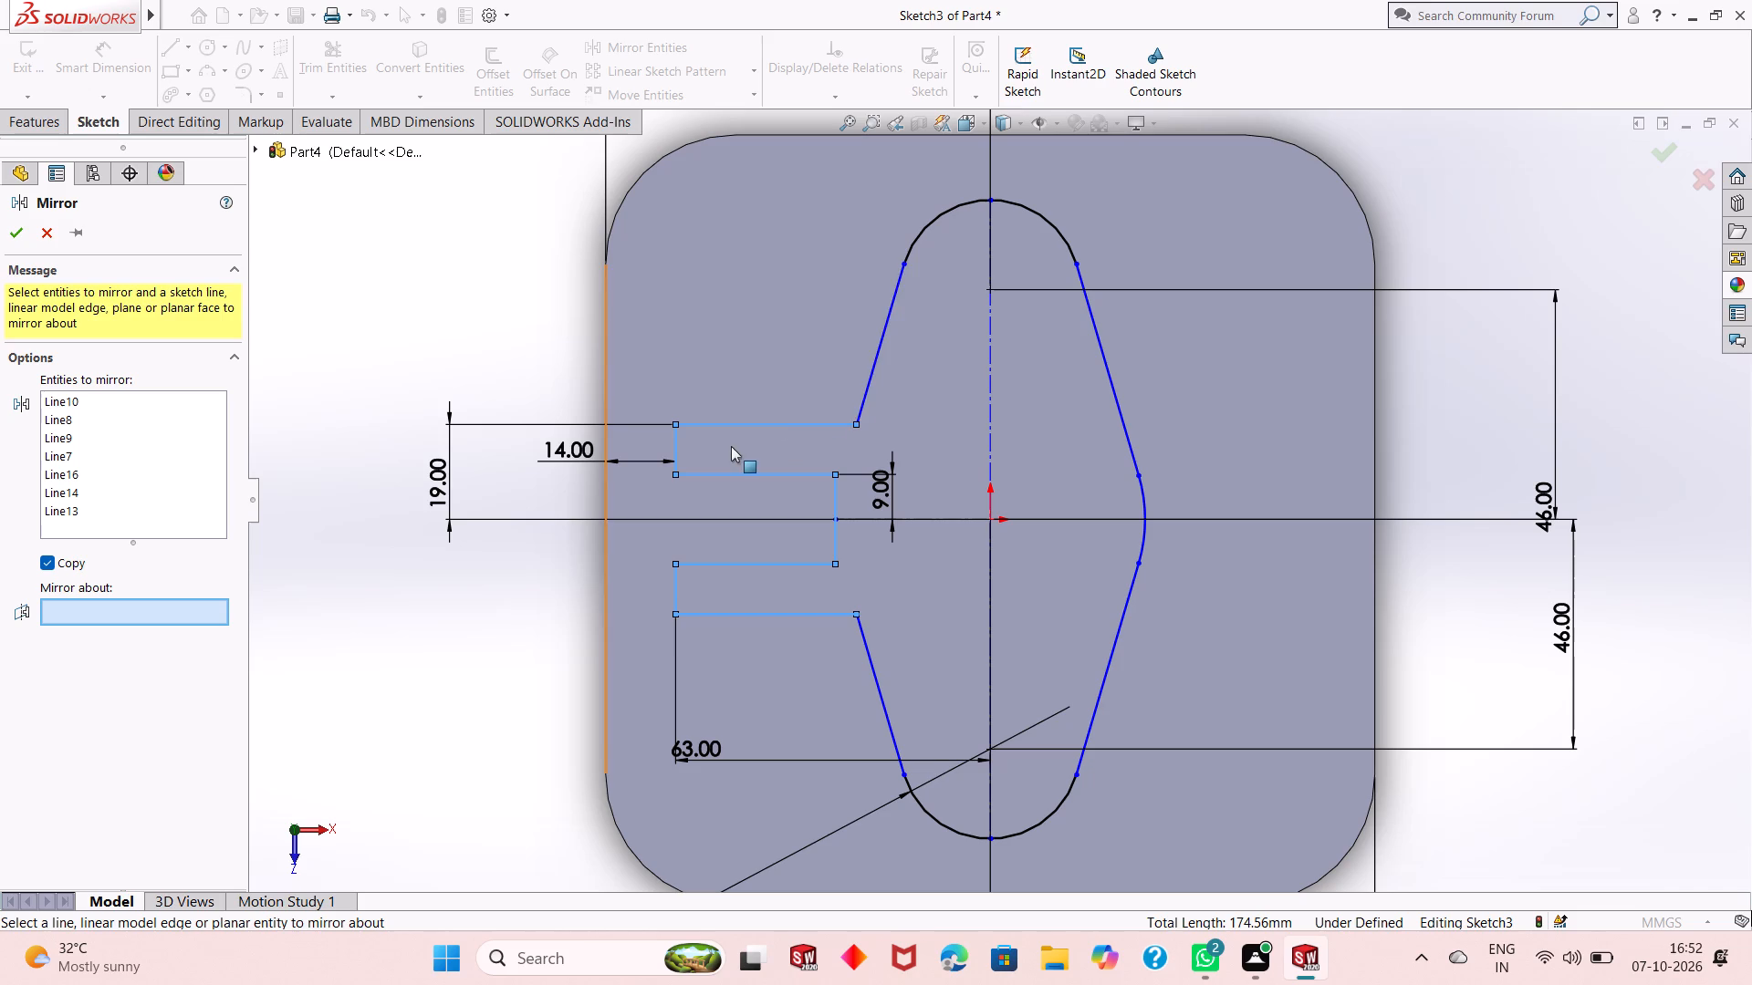
left_click(987, 393)
left_click(24, 238)
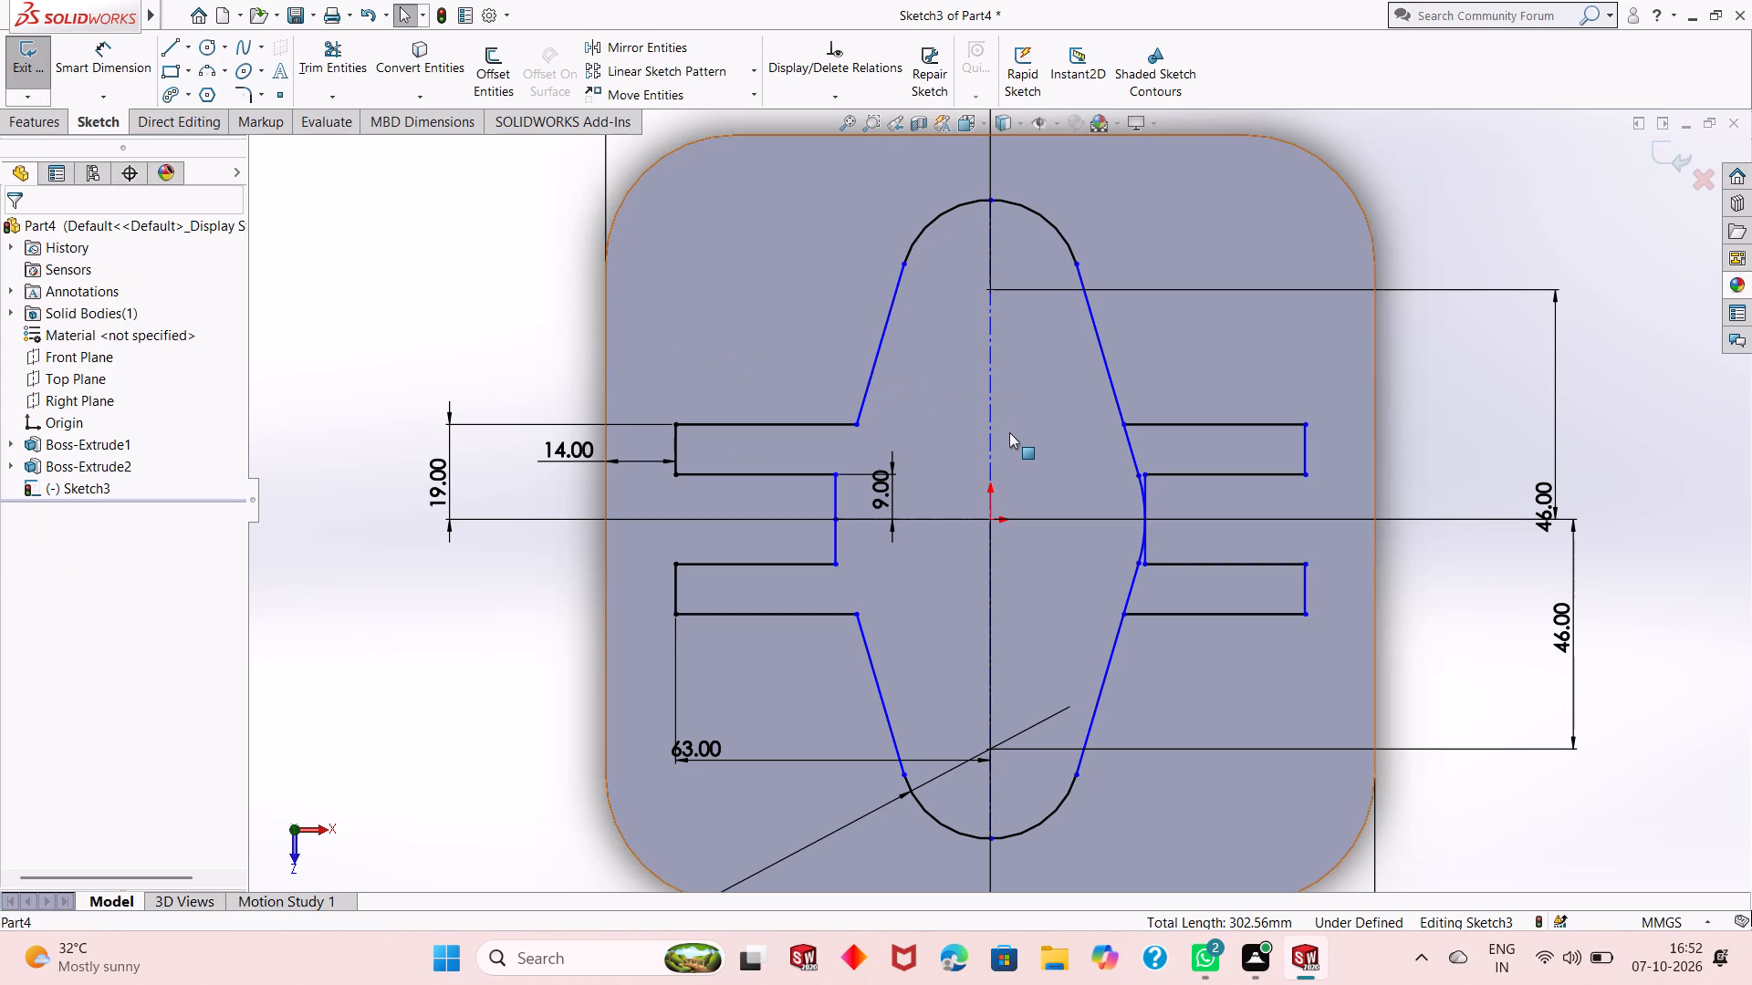
Delete the vertical construction centerline through the origin.
left_click(993, 412)
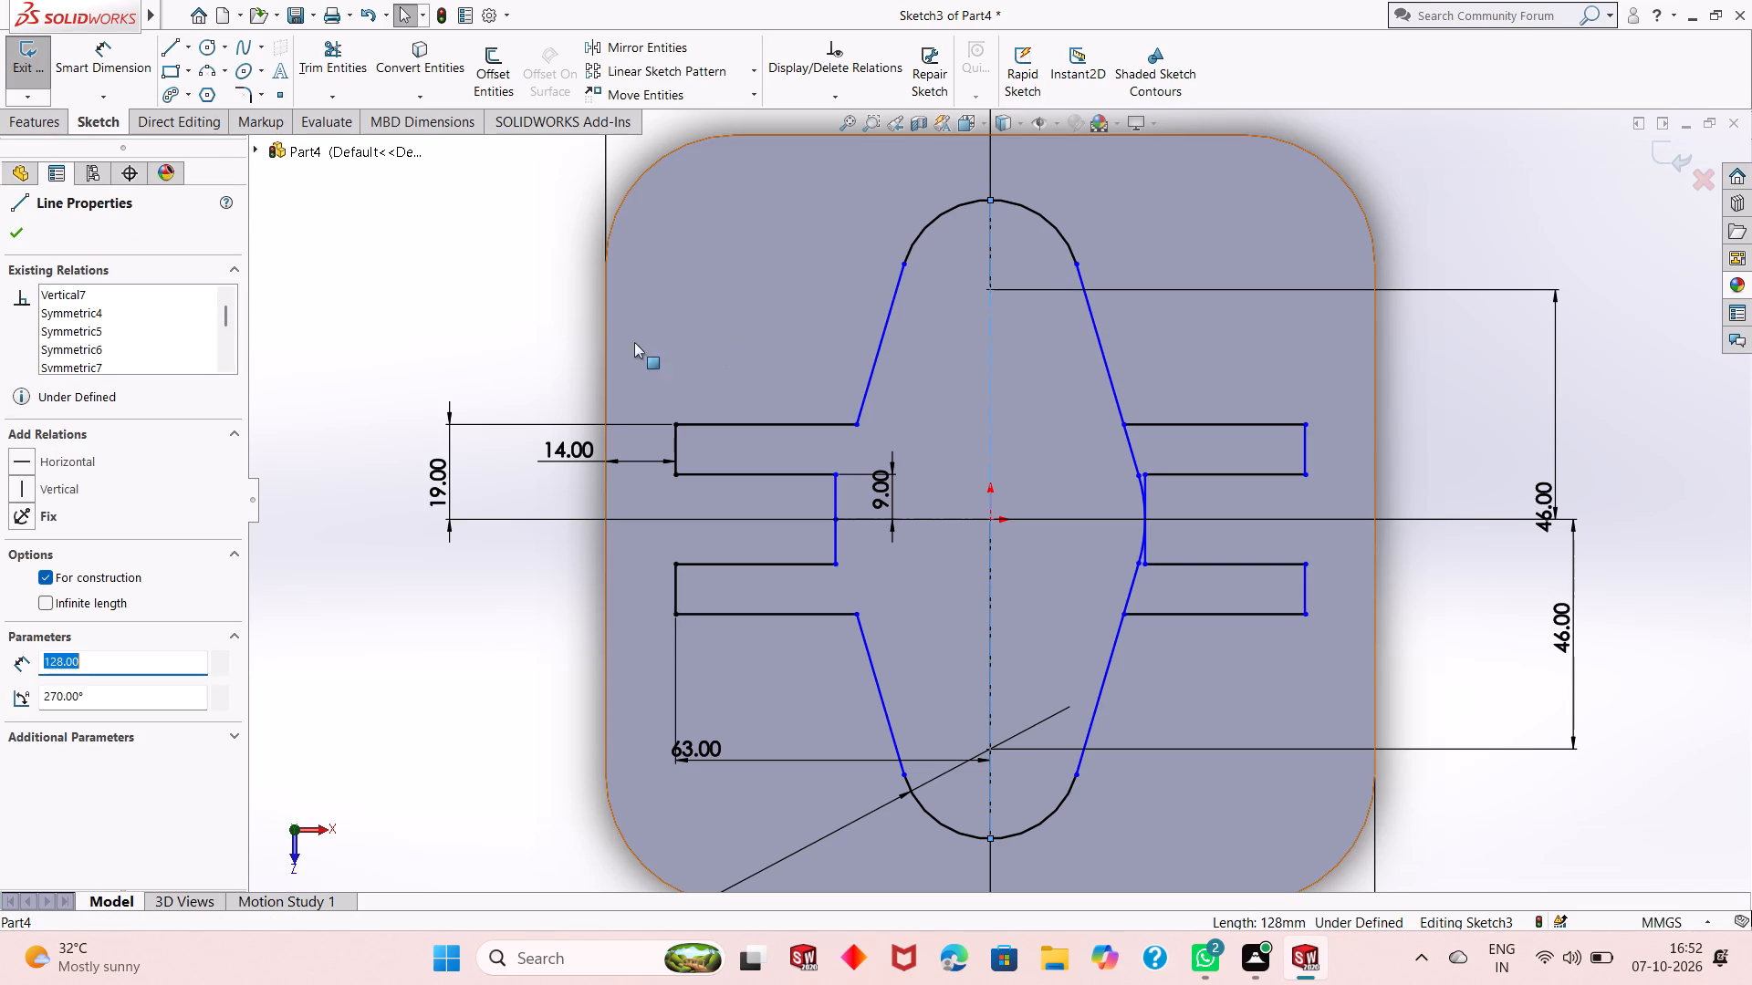
right_click(372, 296)
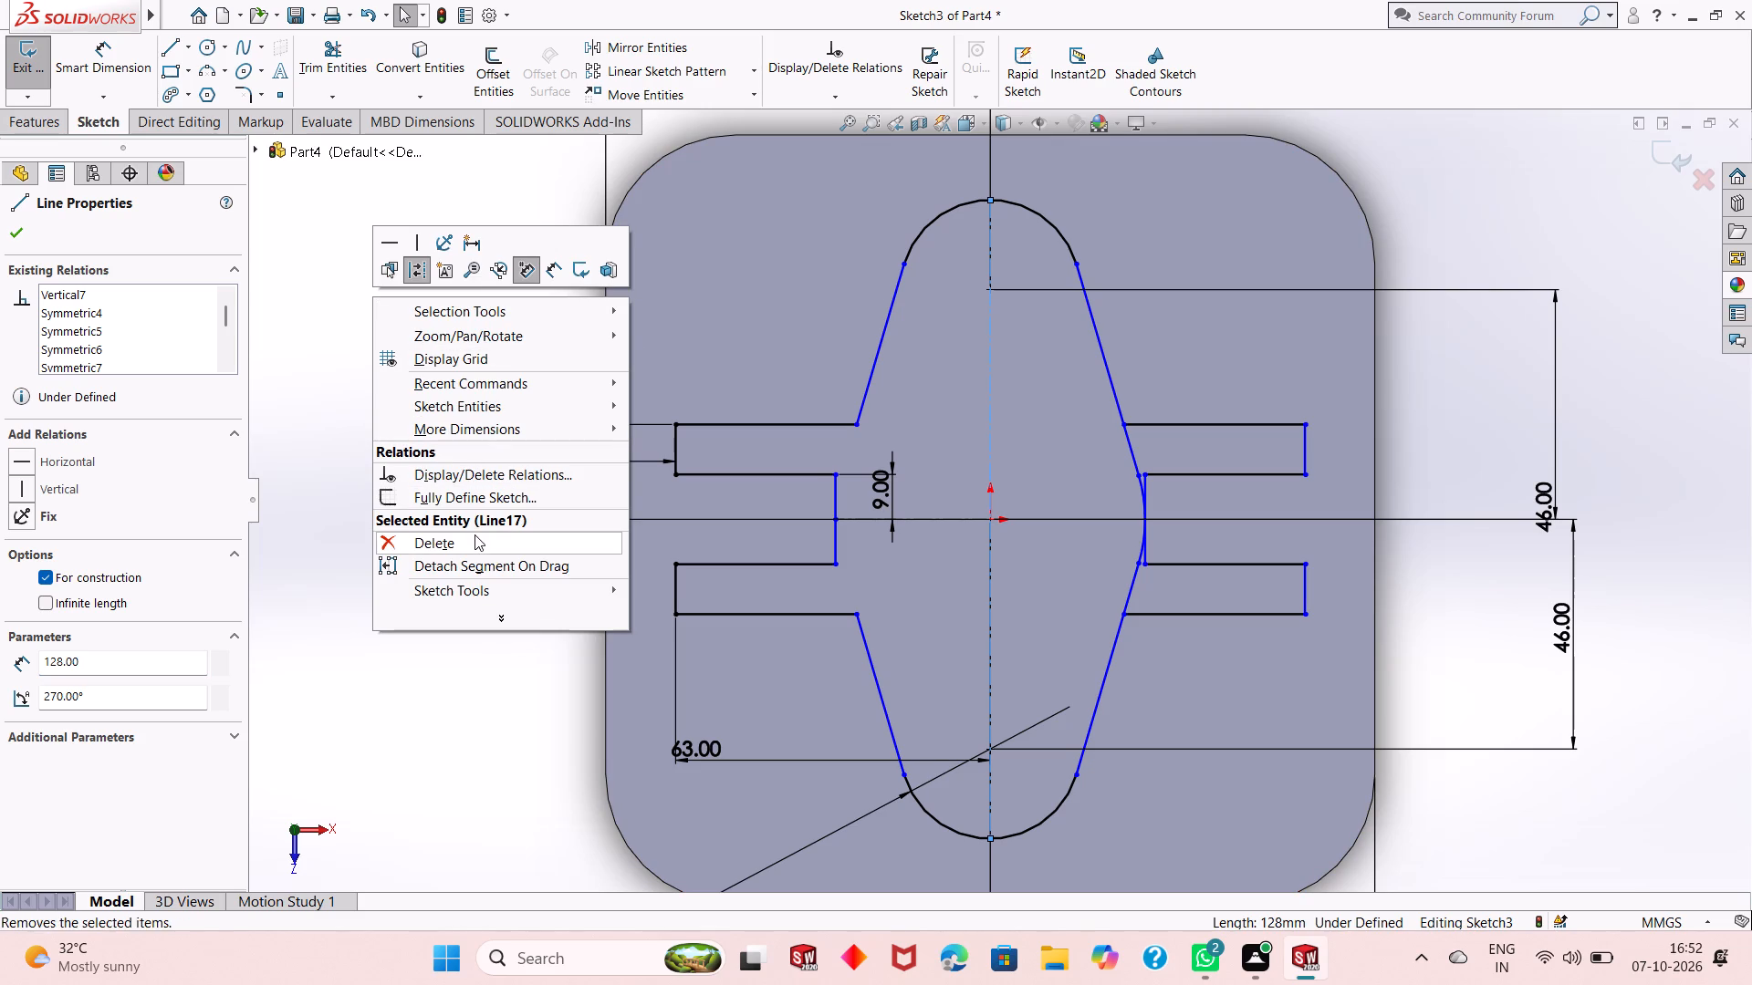
left_click(474, 535)
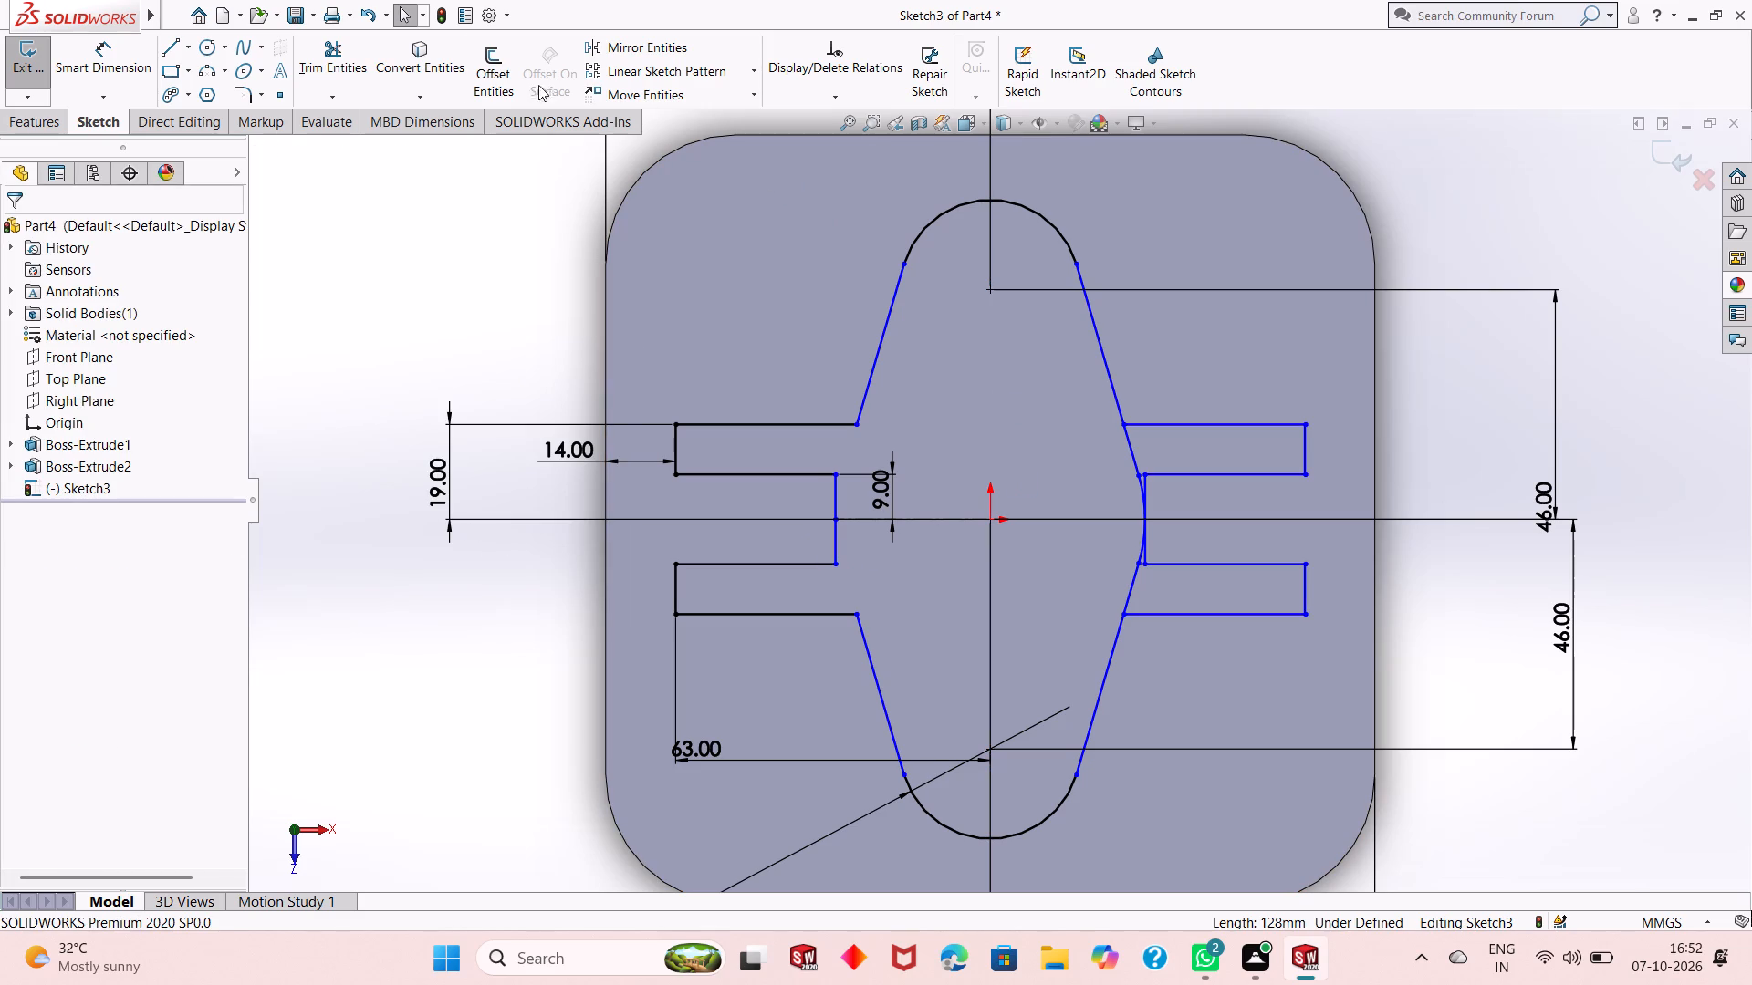
Trim the remaining 62 mm arc pieces and the slanted line segments crossing the open ends of the mirrored arms.
left_click(355, 71)
scroll(1151, 475, "down", 4)
scroll(1160, 554, "down", 5)
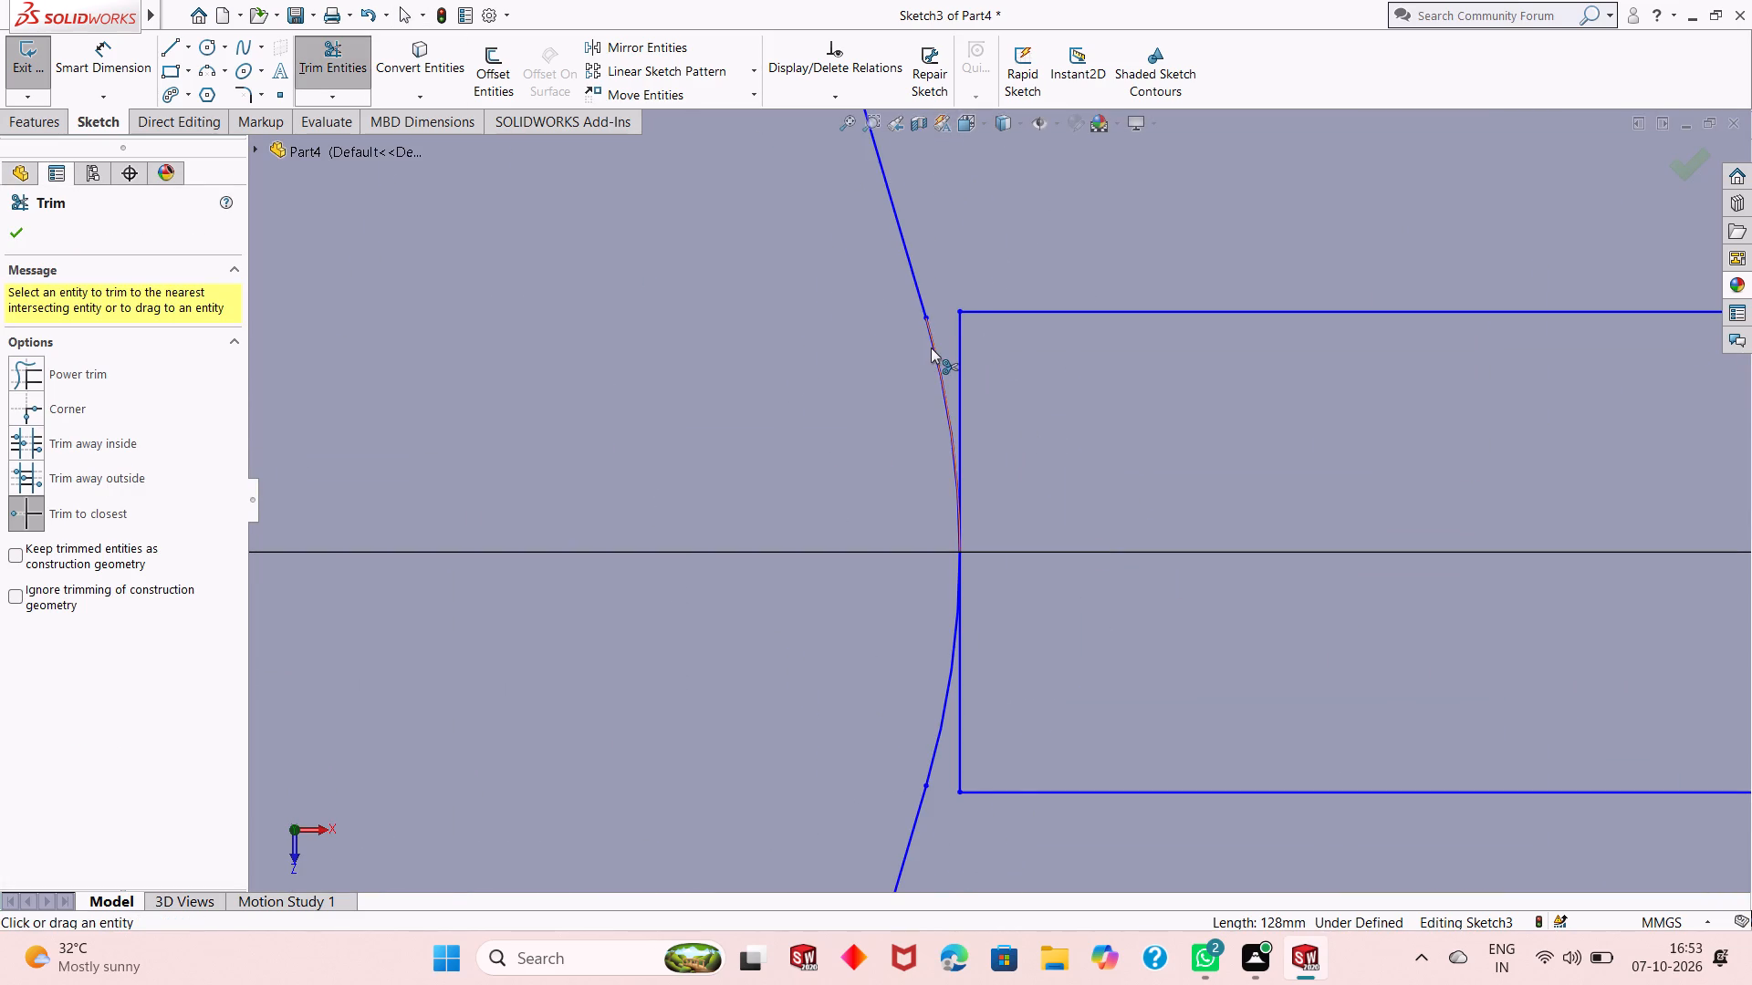
left_click(930, 347)
left_click(915, 279)
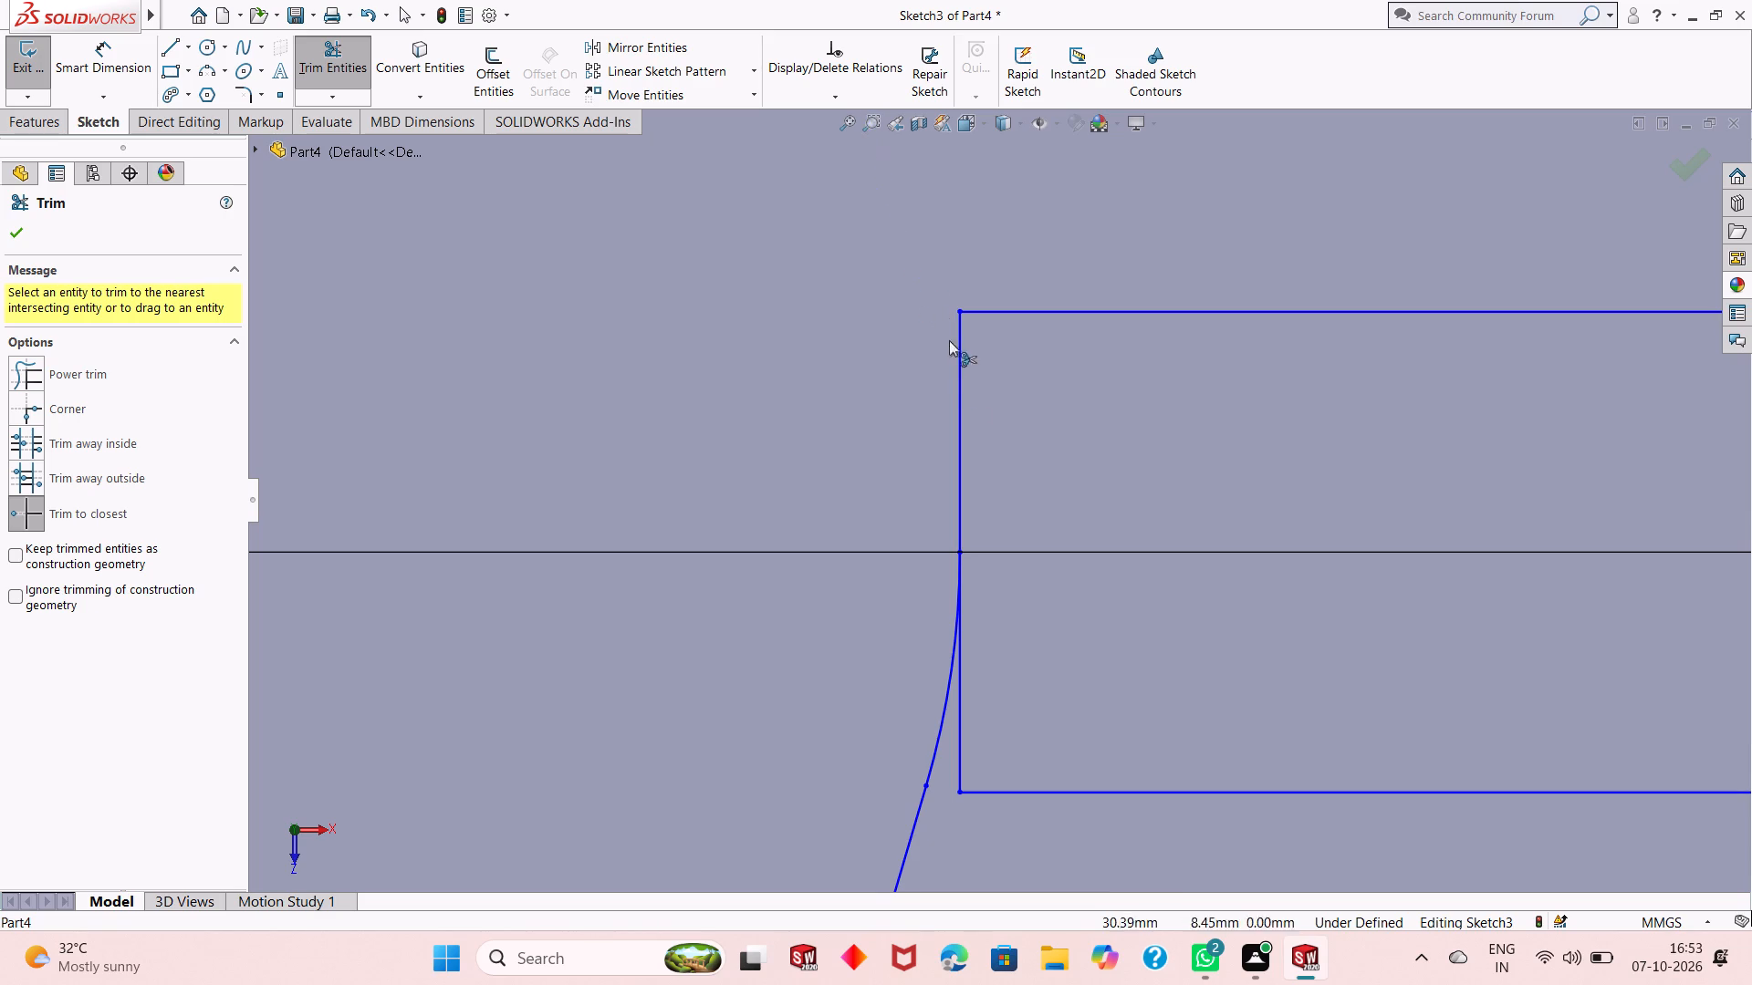
scroll(1003, 435, "up", 5)
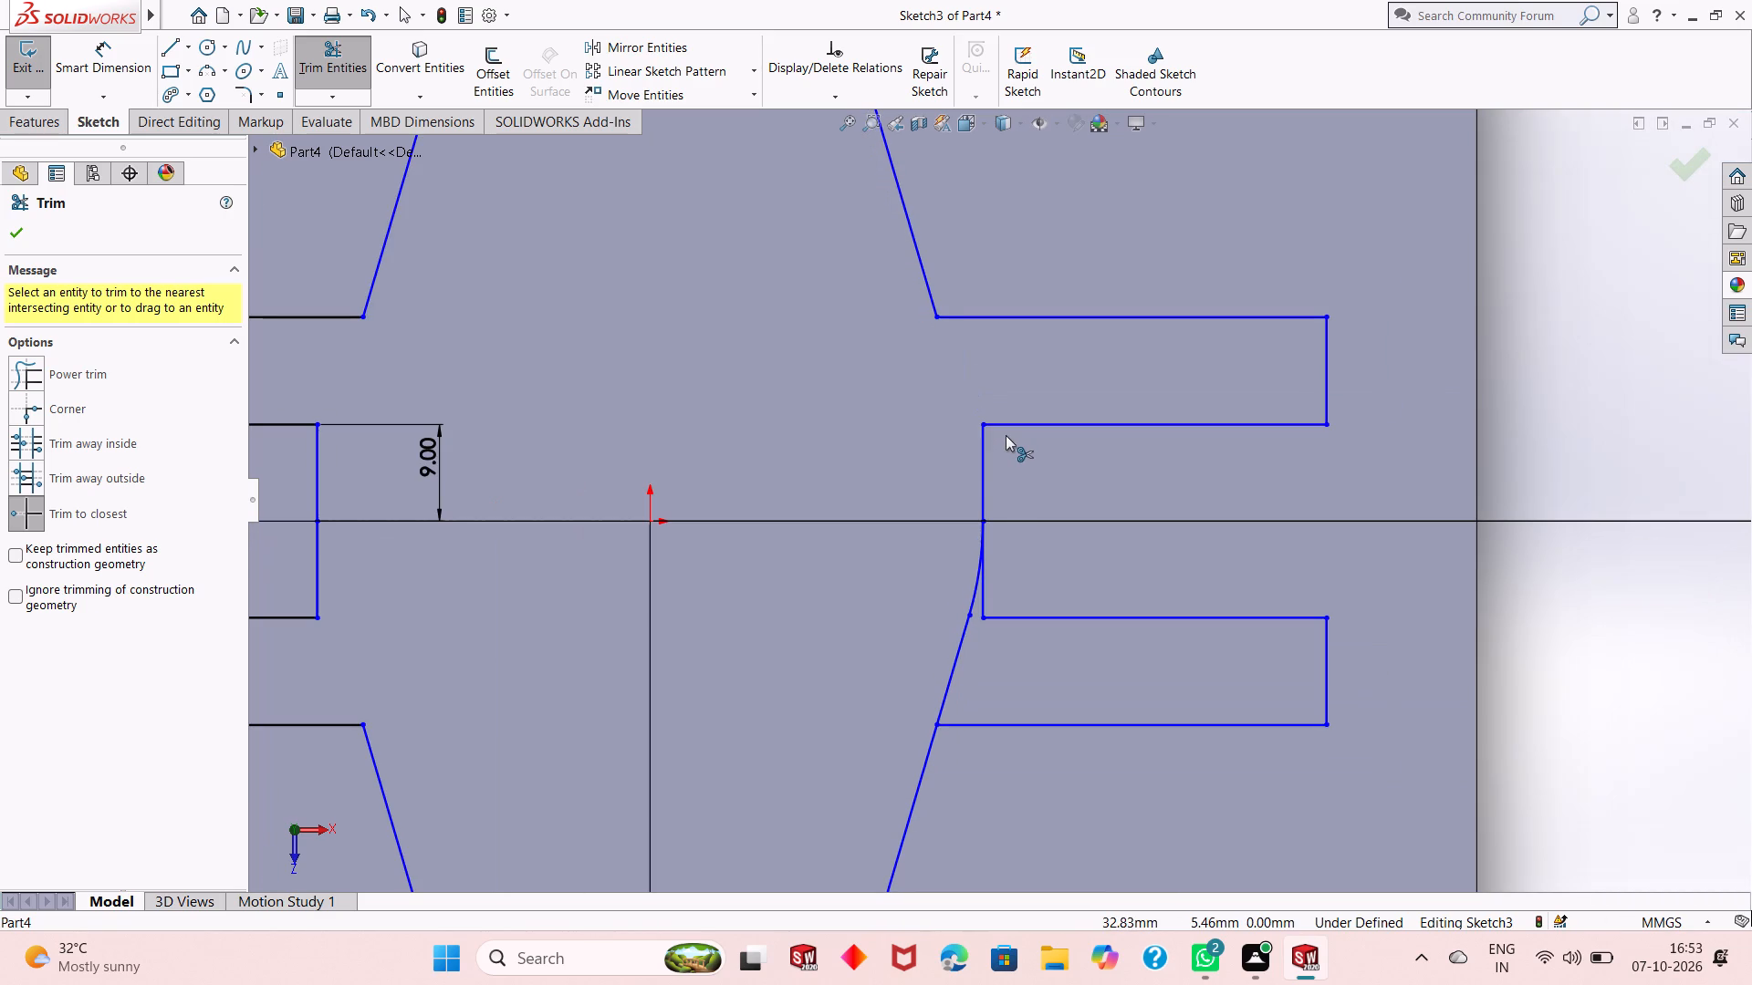
scroll(955, 579, "down", 3)
left_click(997, 576)
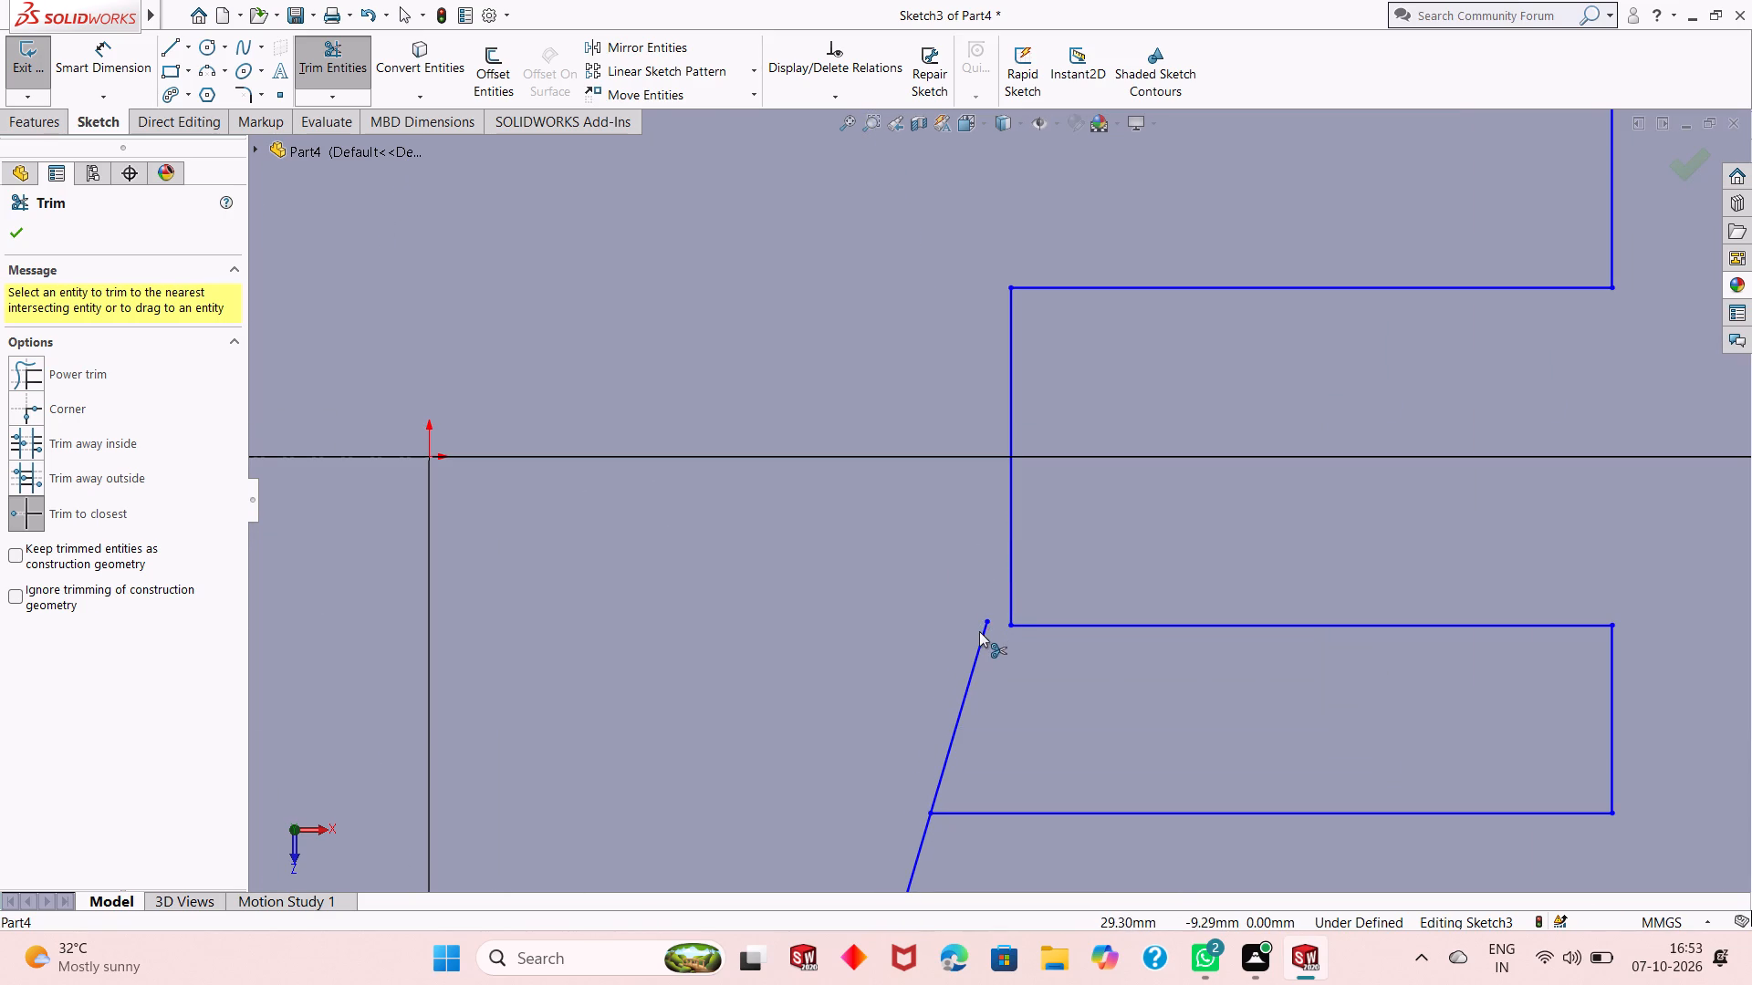
left_click(979, 646)
scroll(1035, 639, "up", 3)
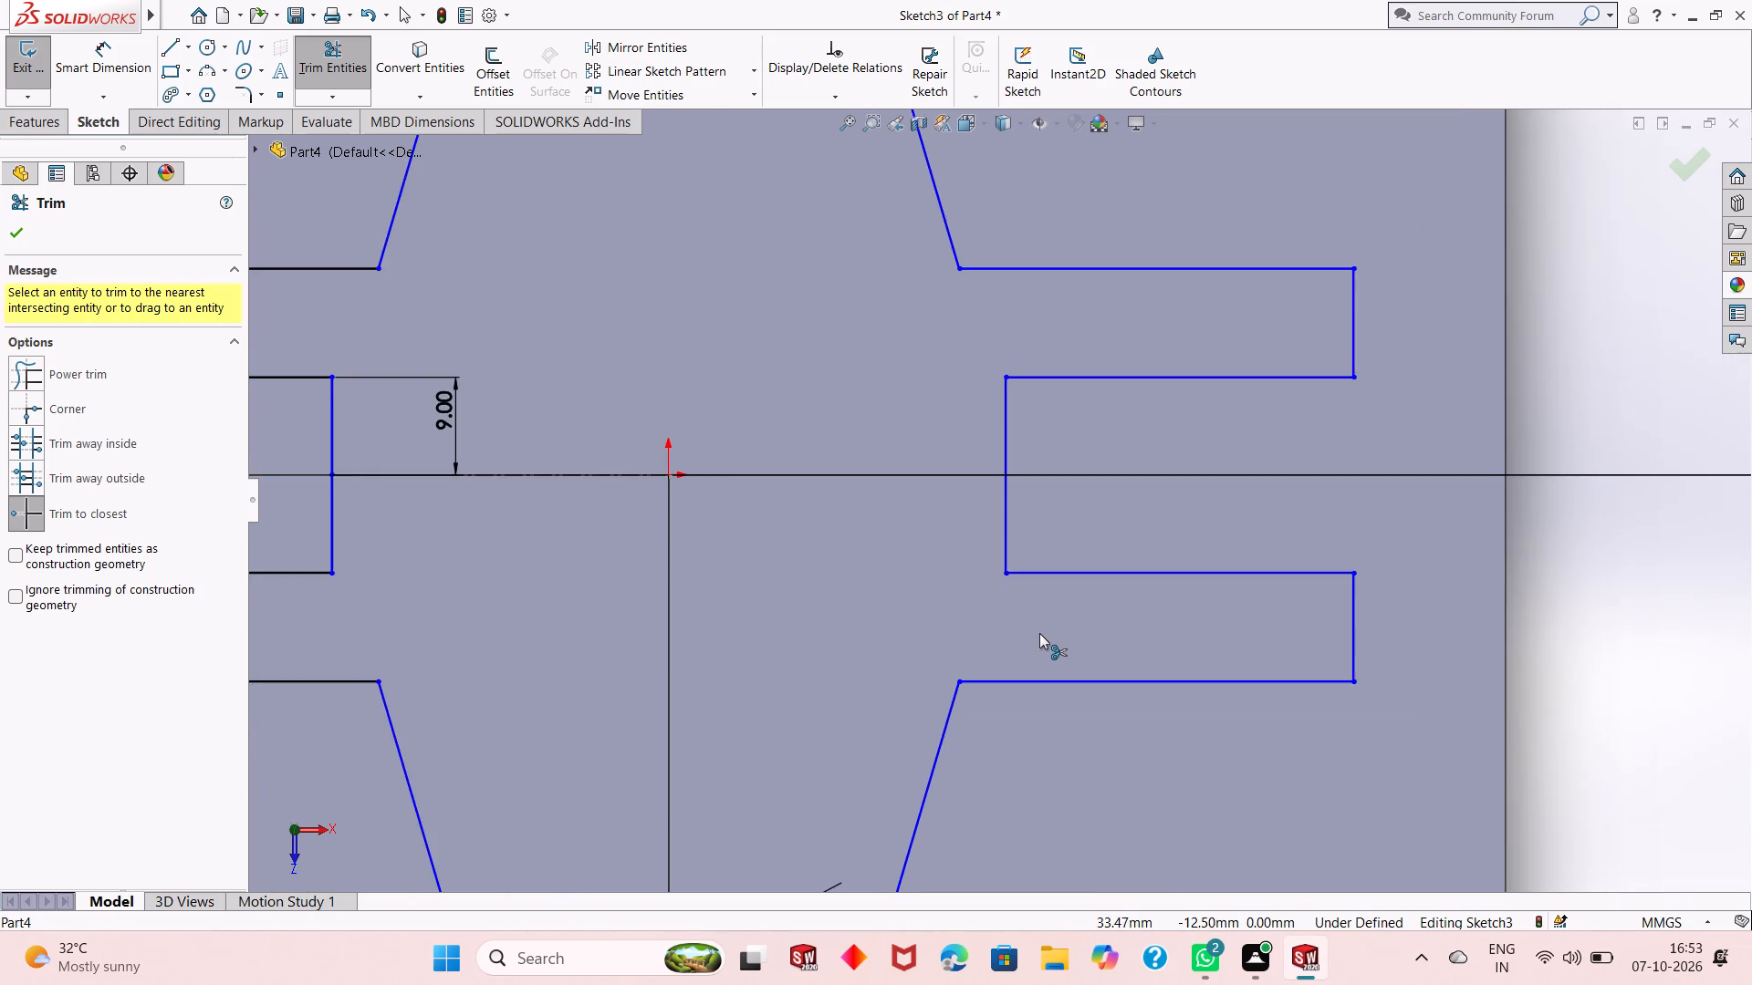
scroll(1040, 631, "up", 6)
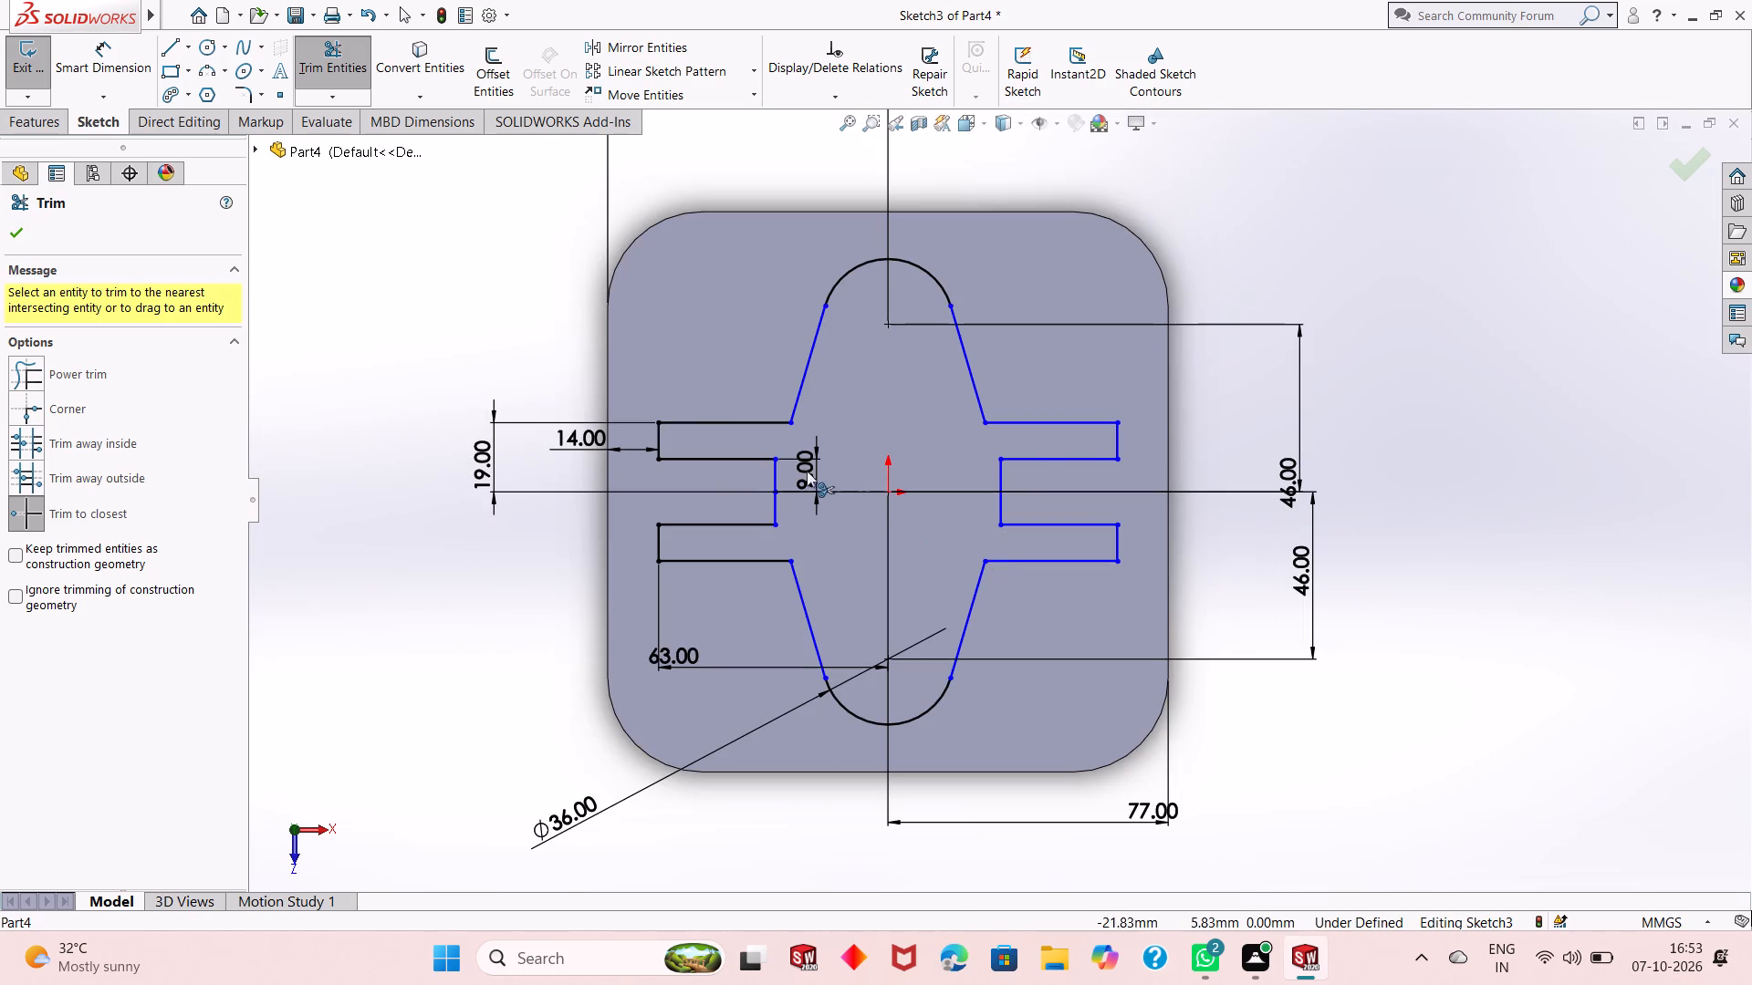
scroll(798, 468, "down", 2)
right_click(1506, 341)
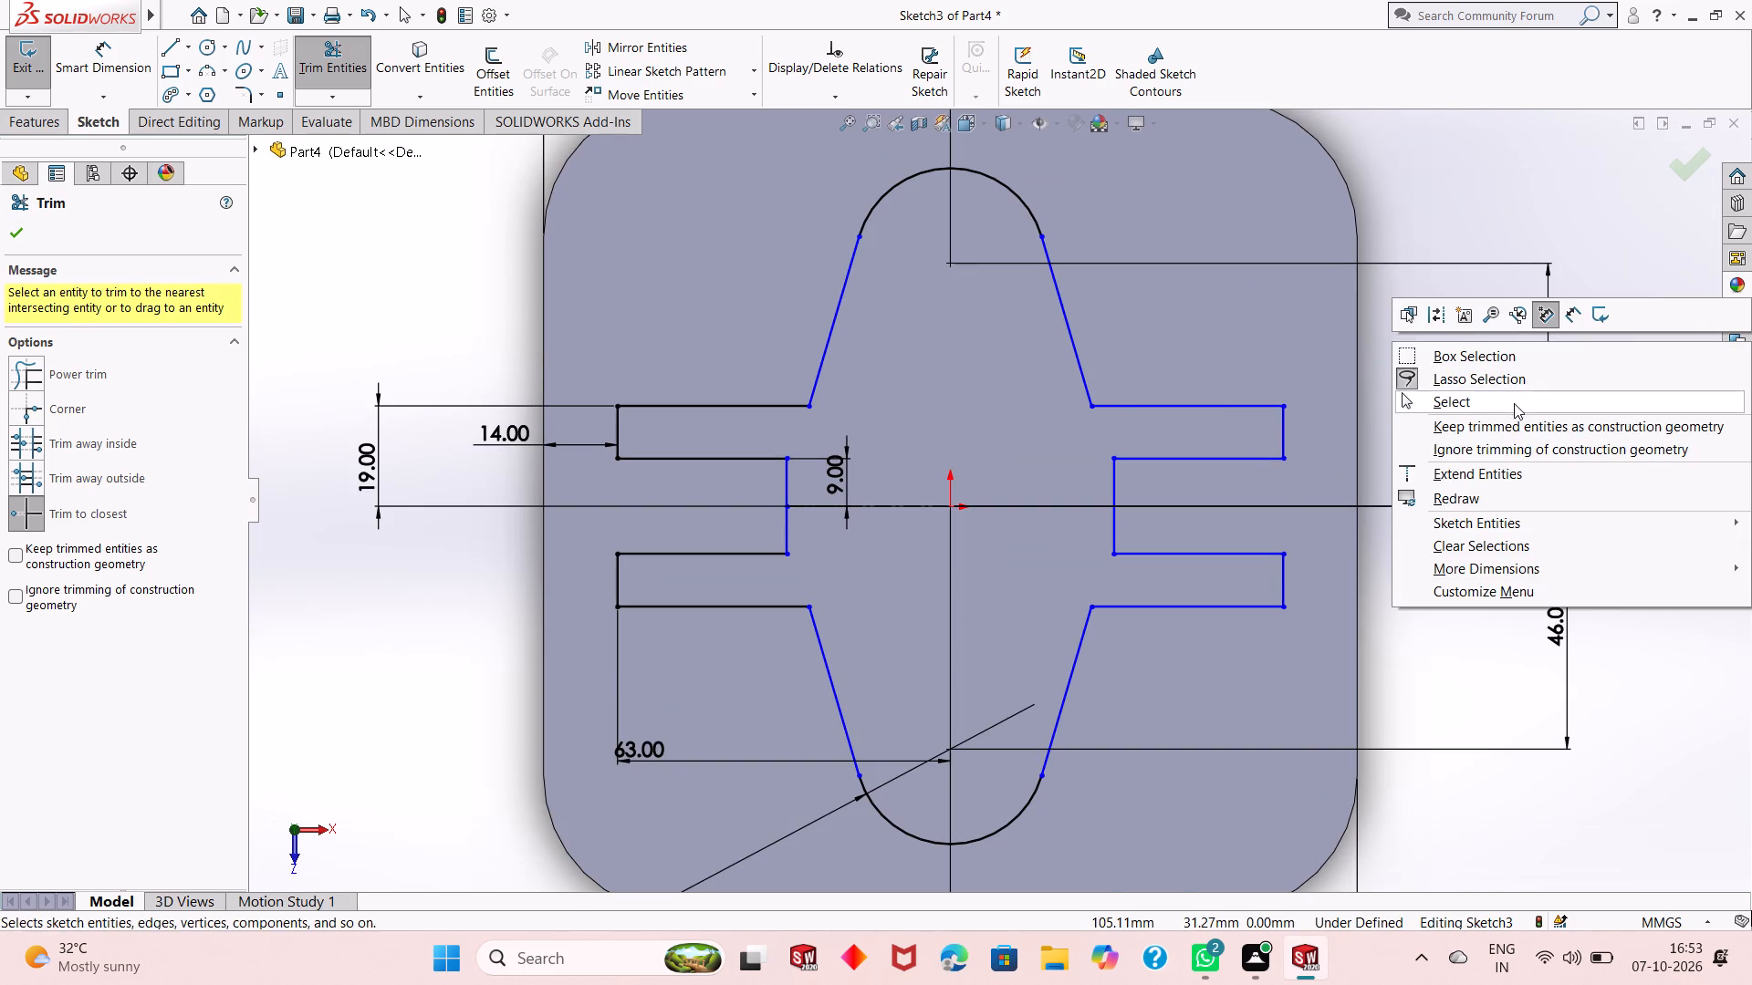
left_click(1514, 403)
Dimension the horizontal distance from the origin to the mirrored lower arm's outer bottom corner.
scroll(1118, 524, "up", 1)
scroll(1018, 507, "up", 2)
scroll(910, 454, "down", 2)
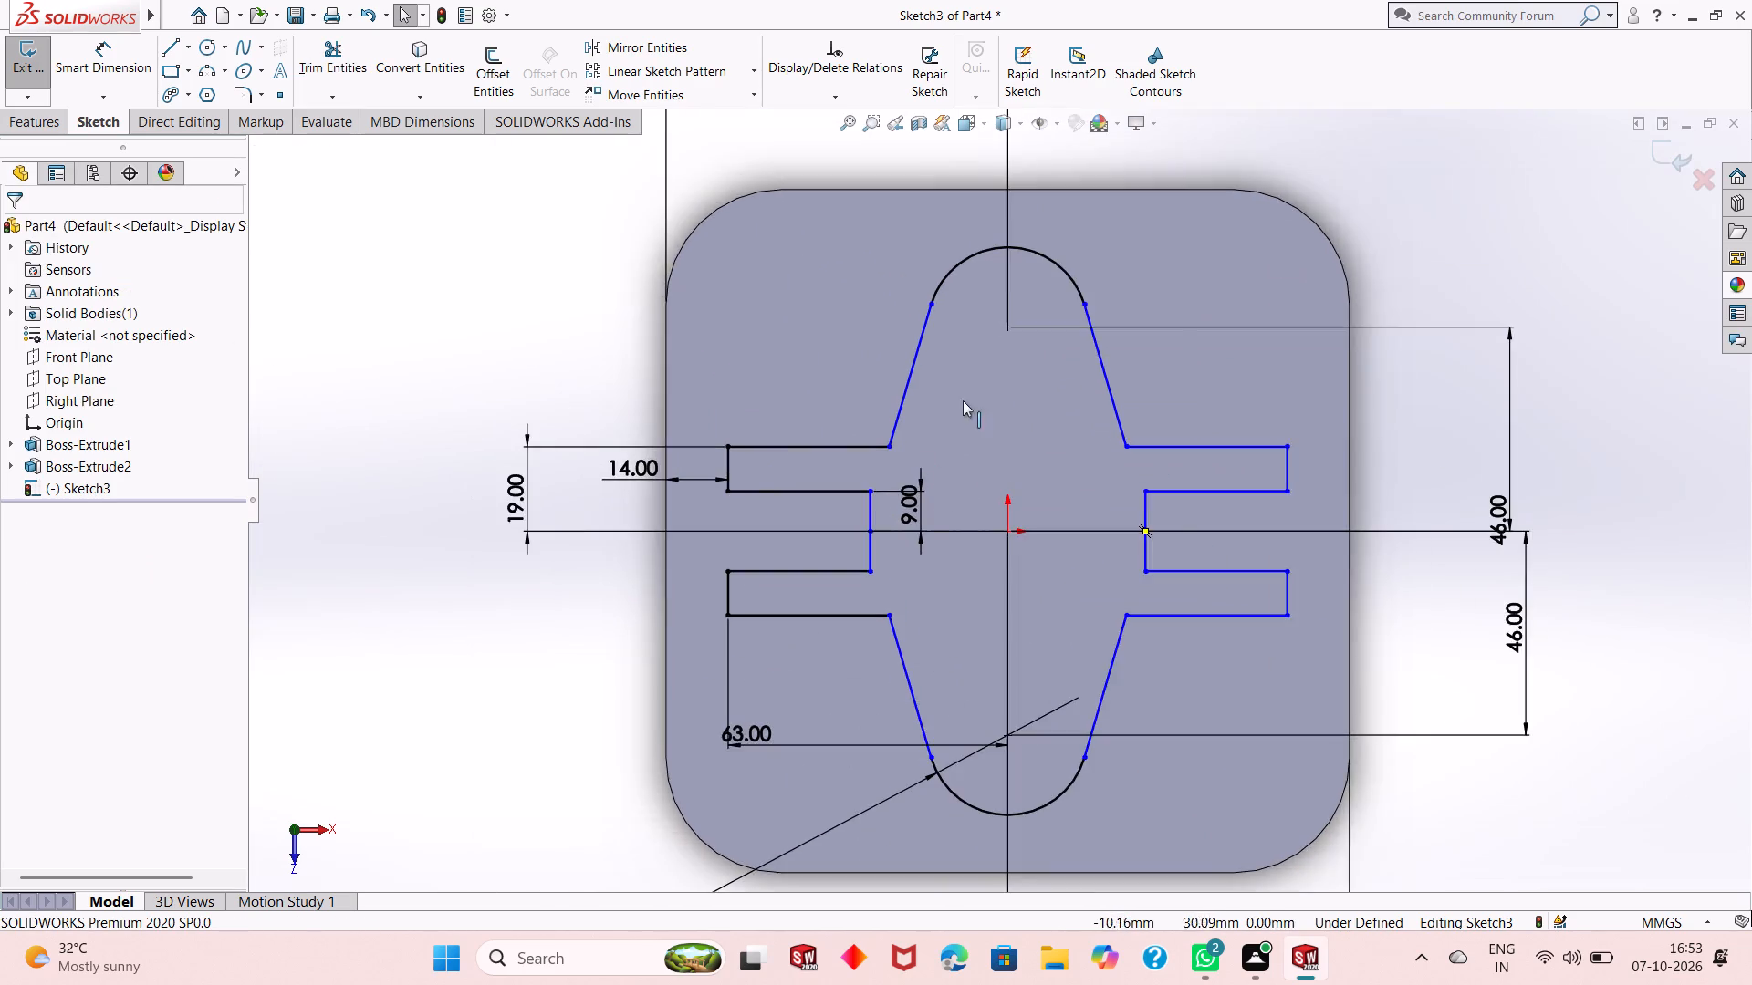
scroll(990, 452, "up", 3)
scroll(1049, 634, "down", 1)
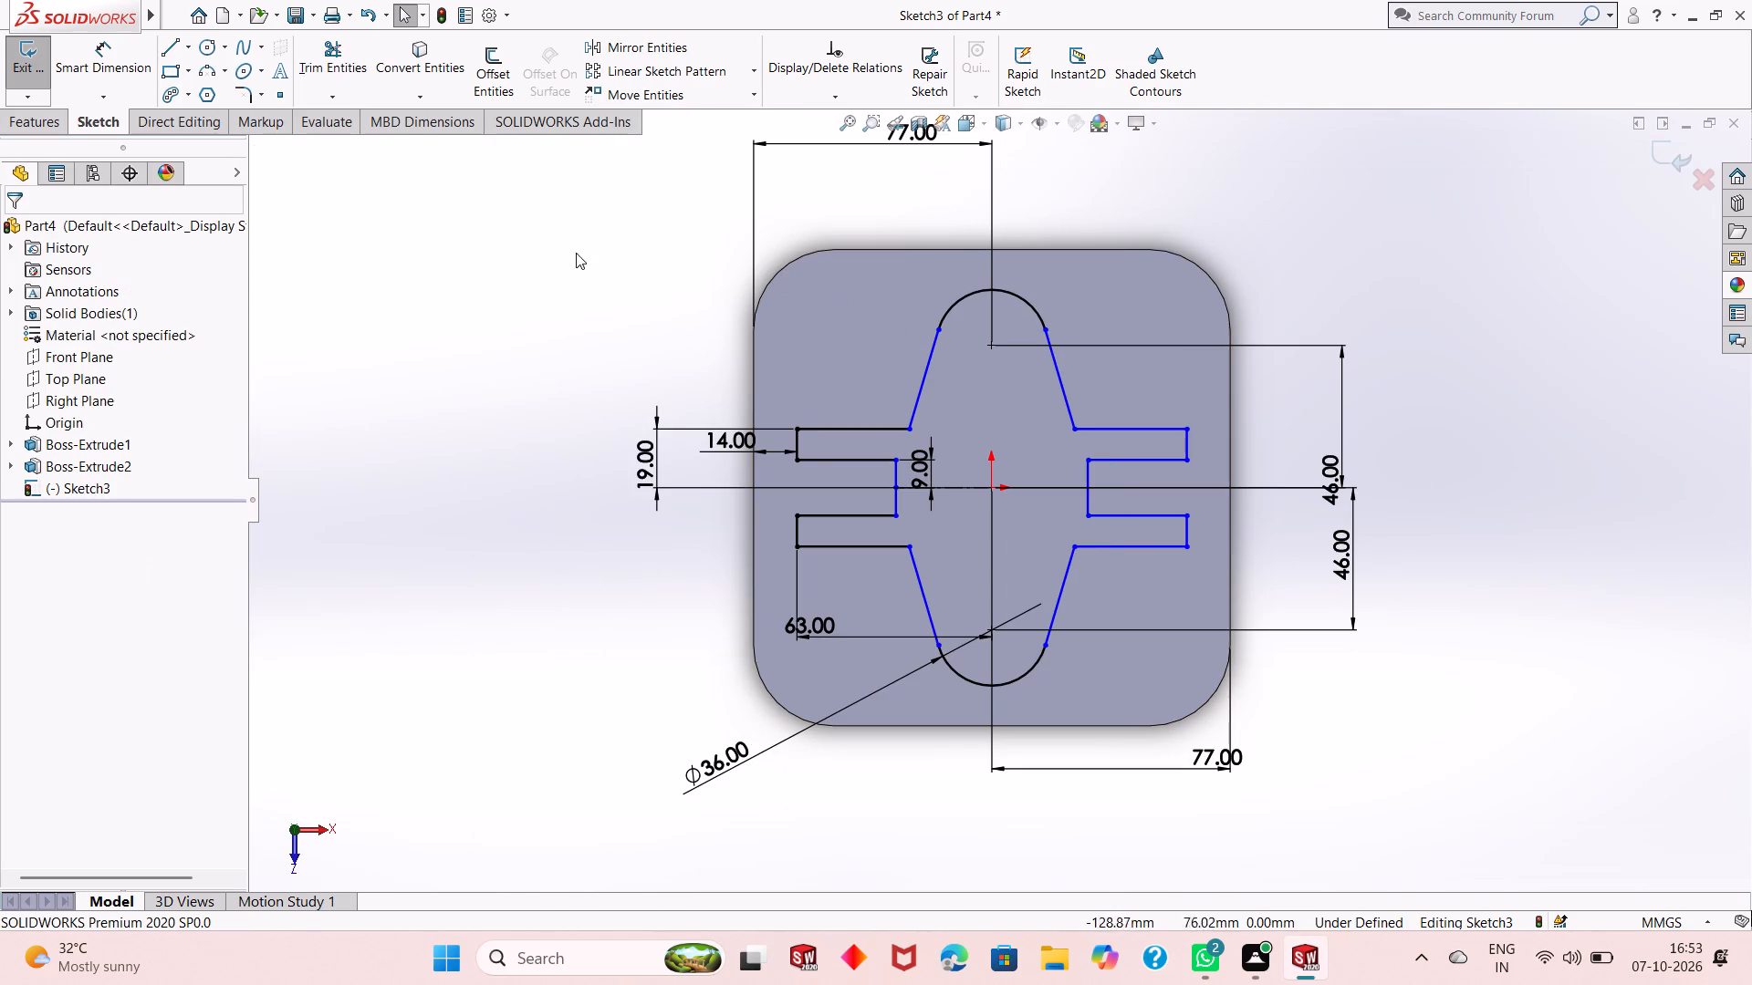
left_click(46, 130)
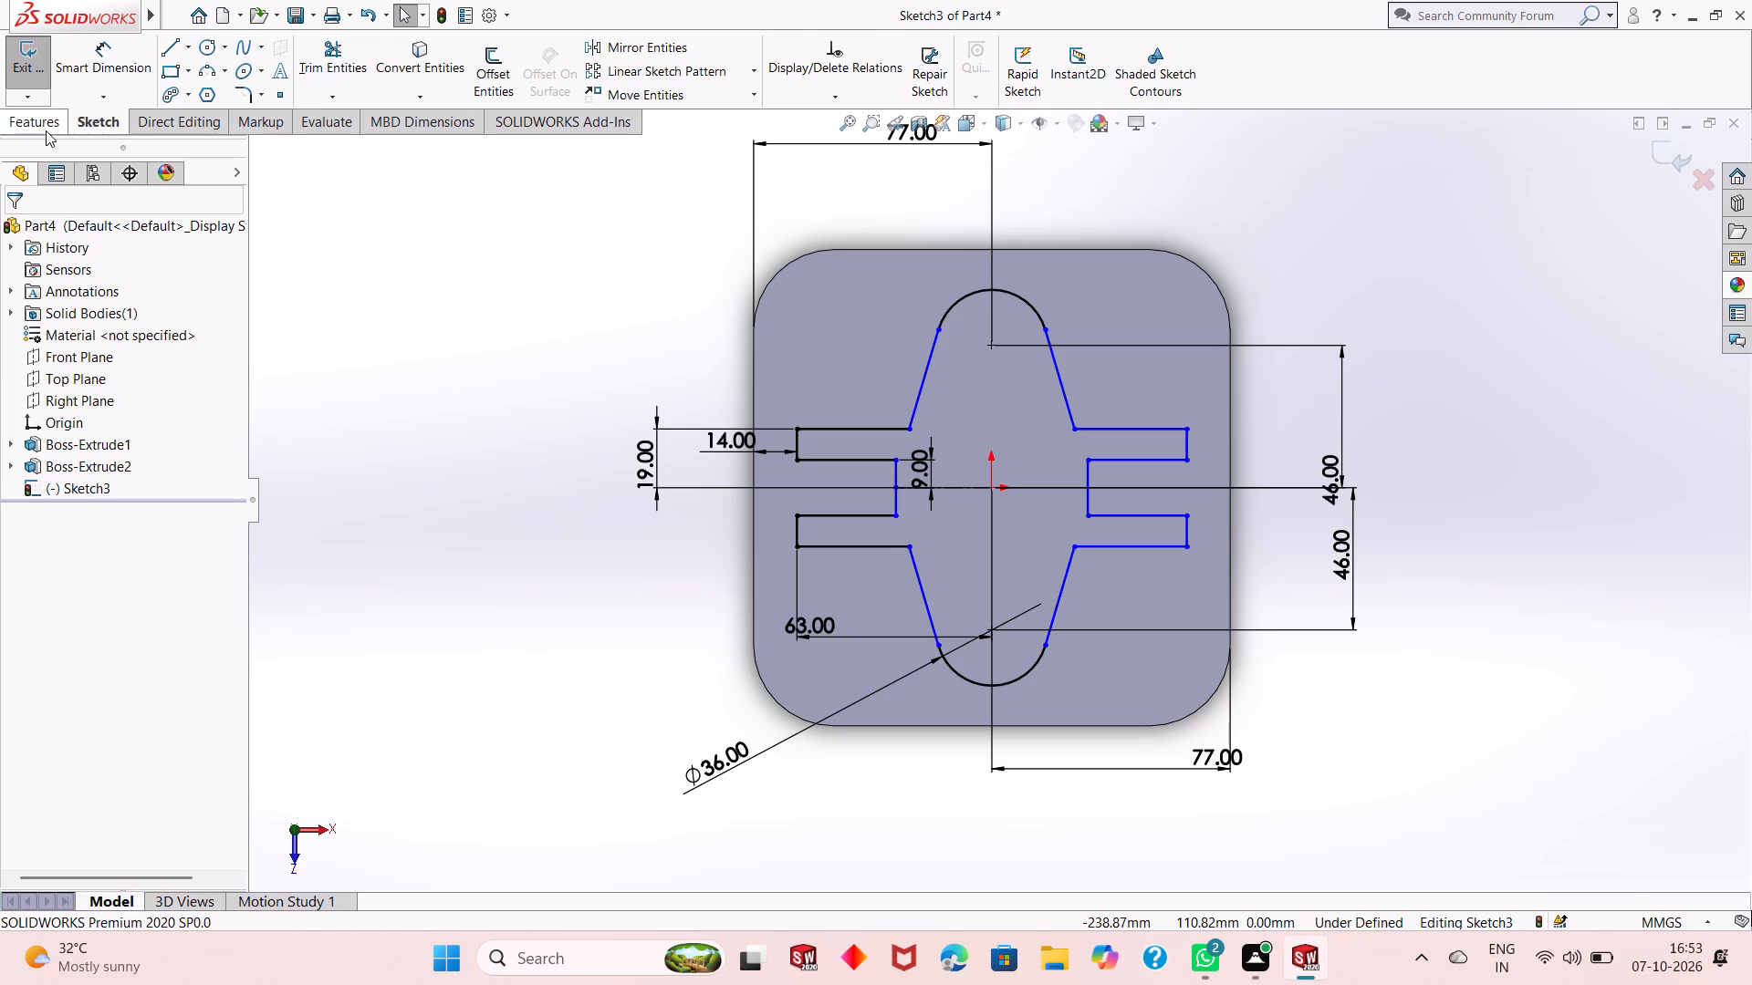
left_click(95, 111)
left_click(125, 78)
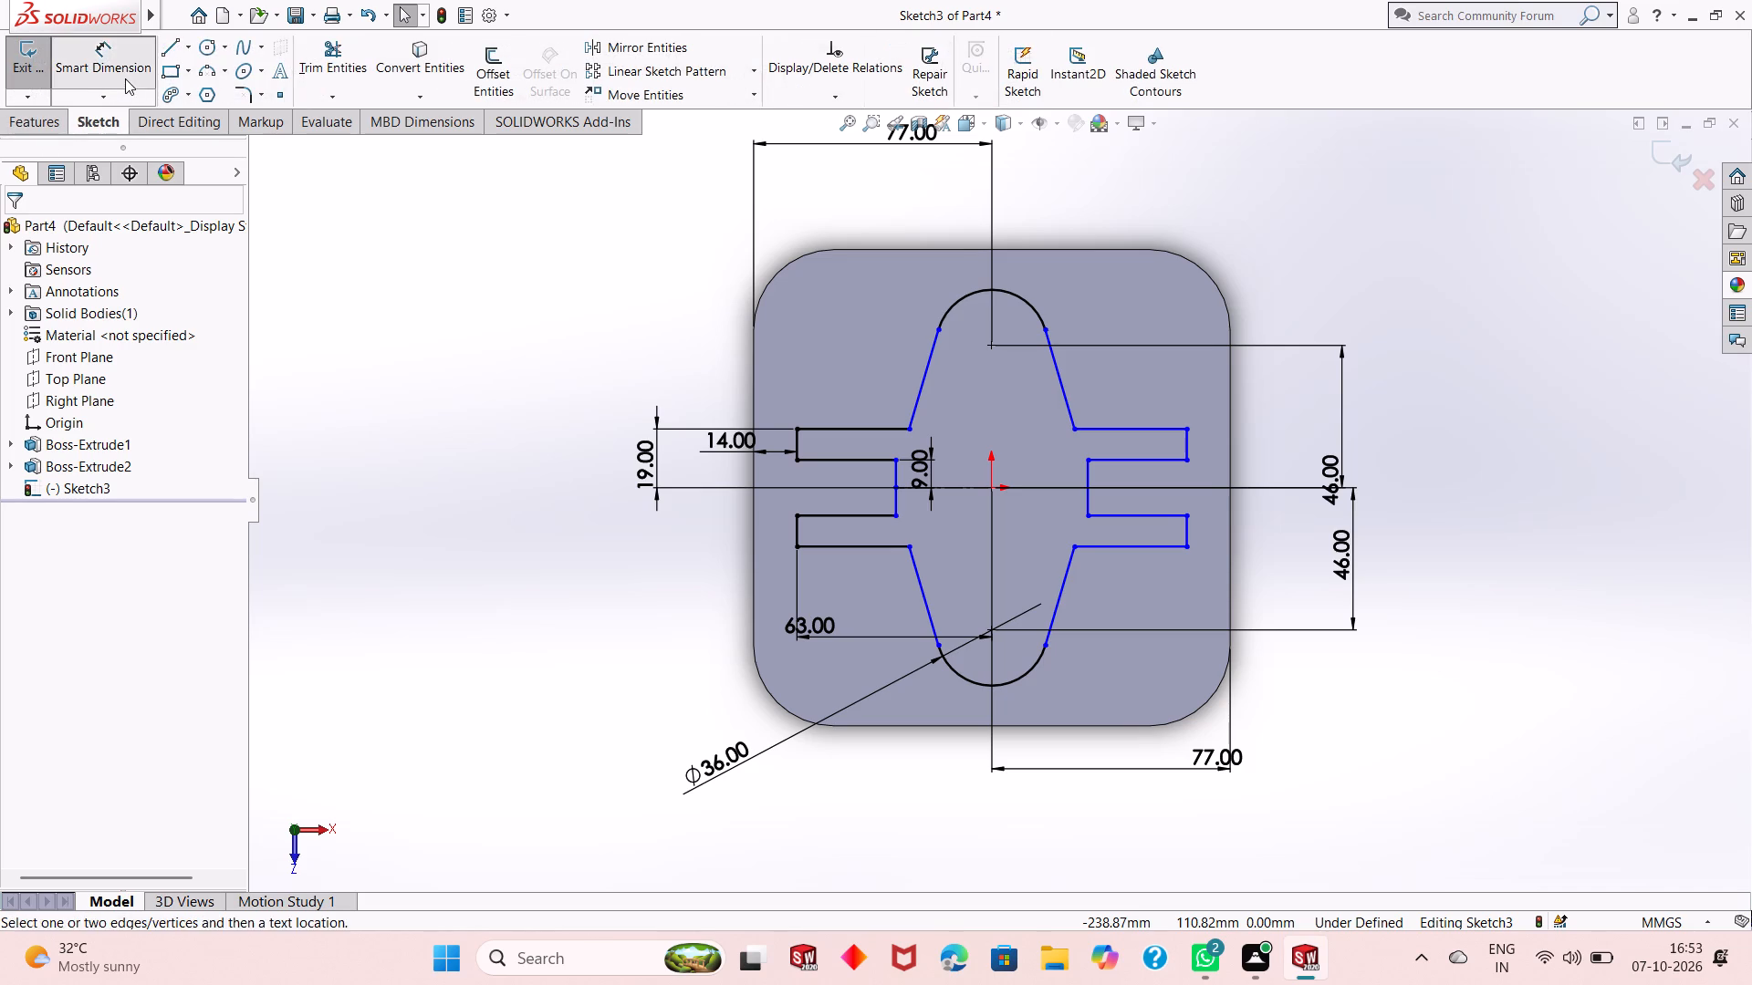
scroll(1191, 534, "down", 1)
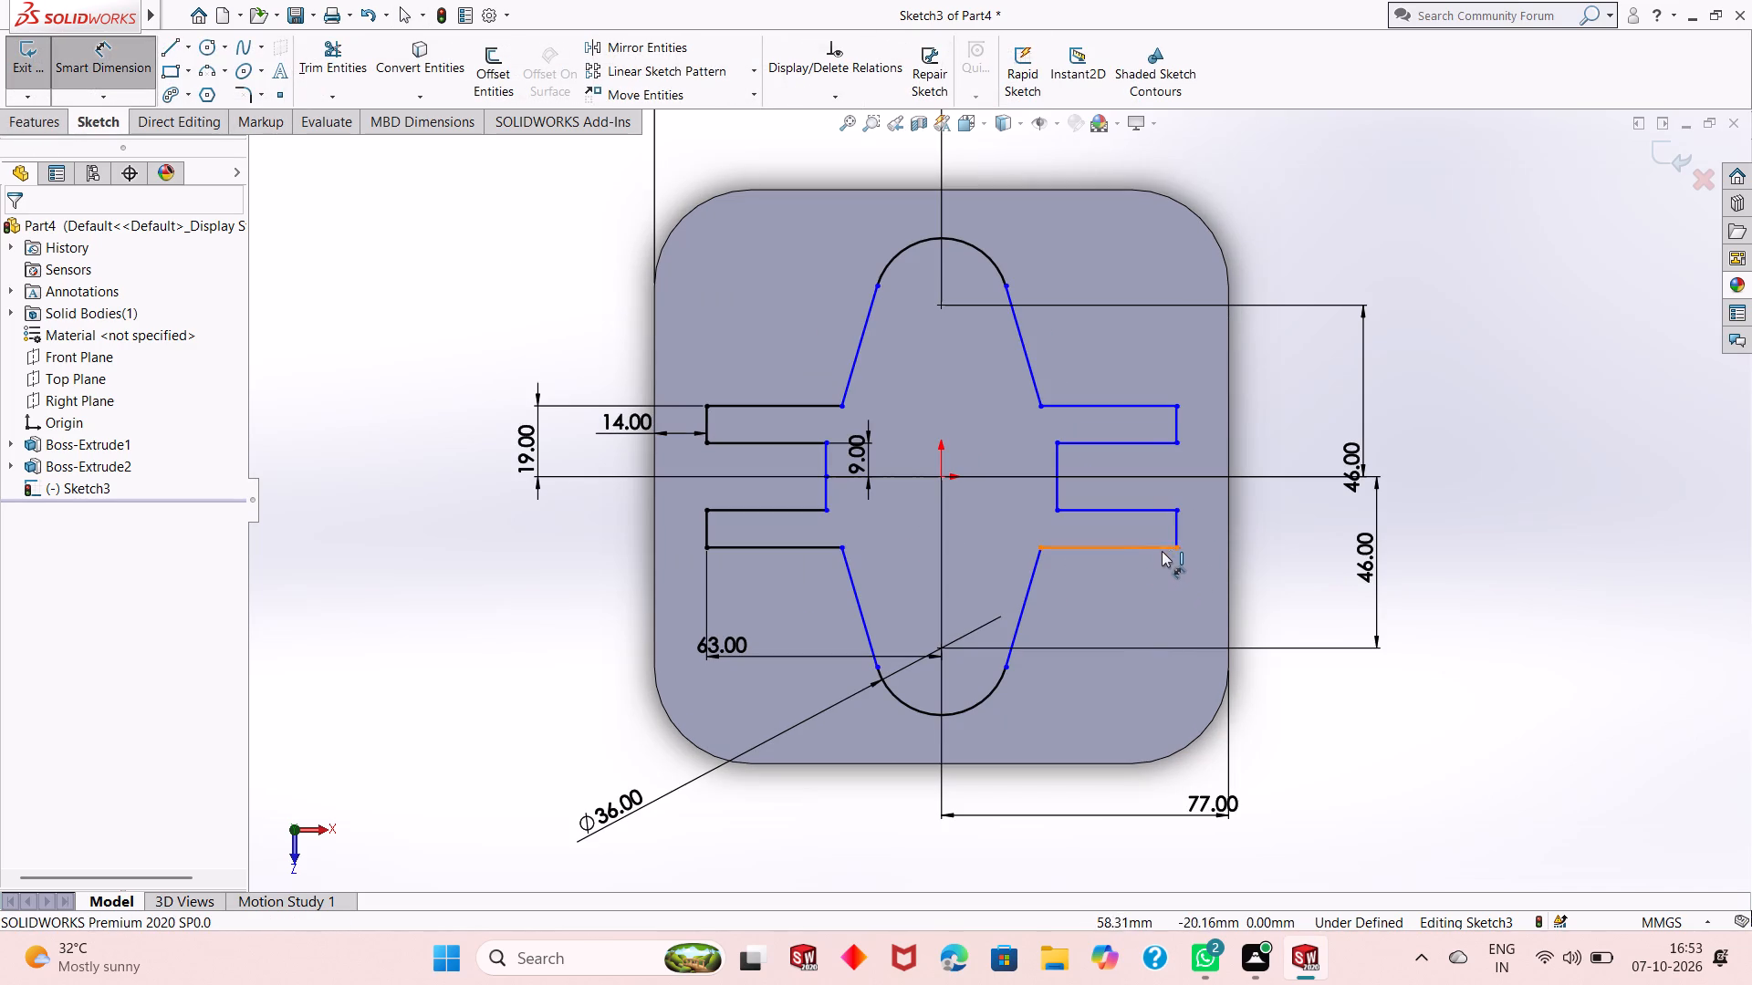
left_click(1173, 544)
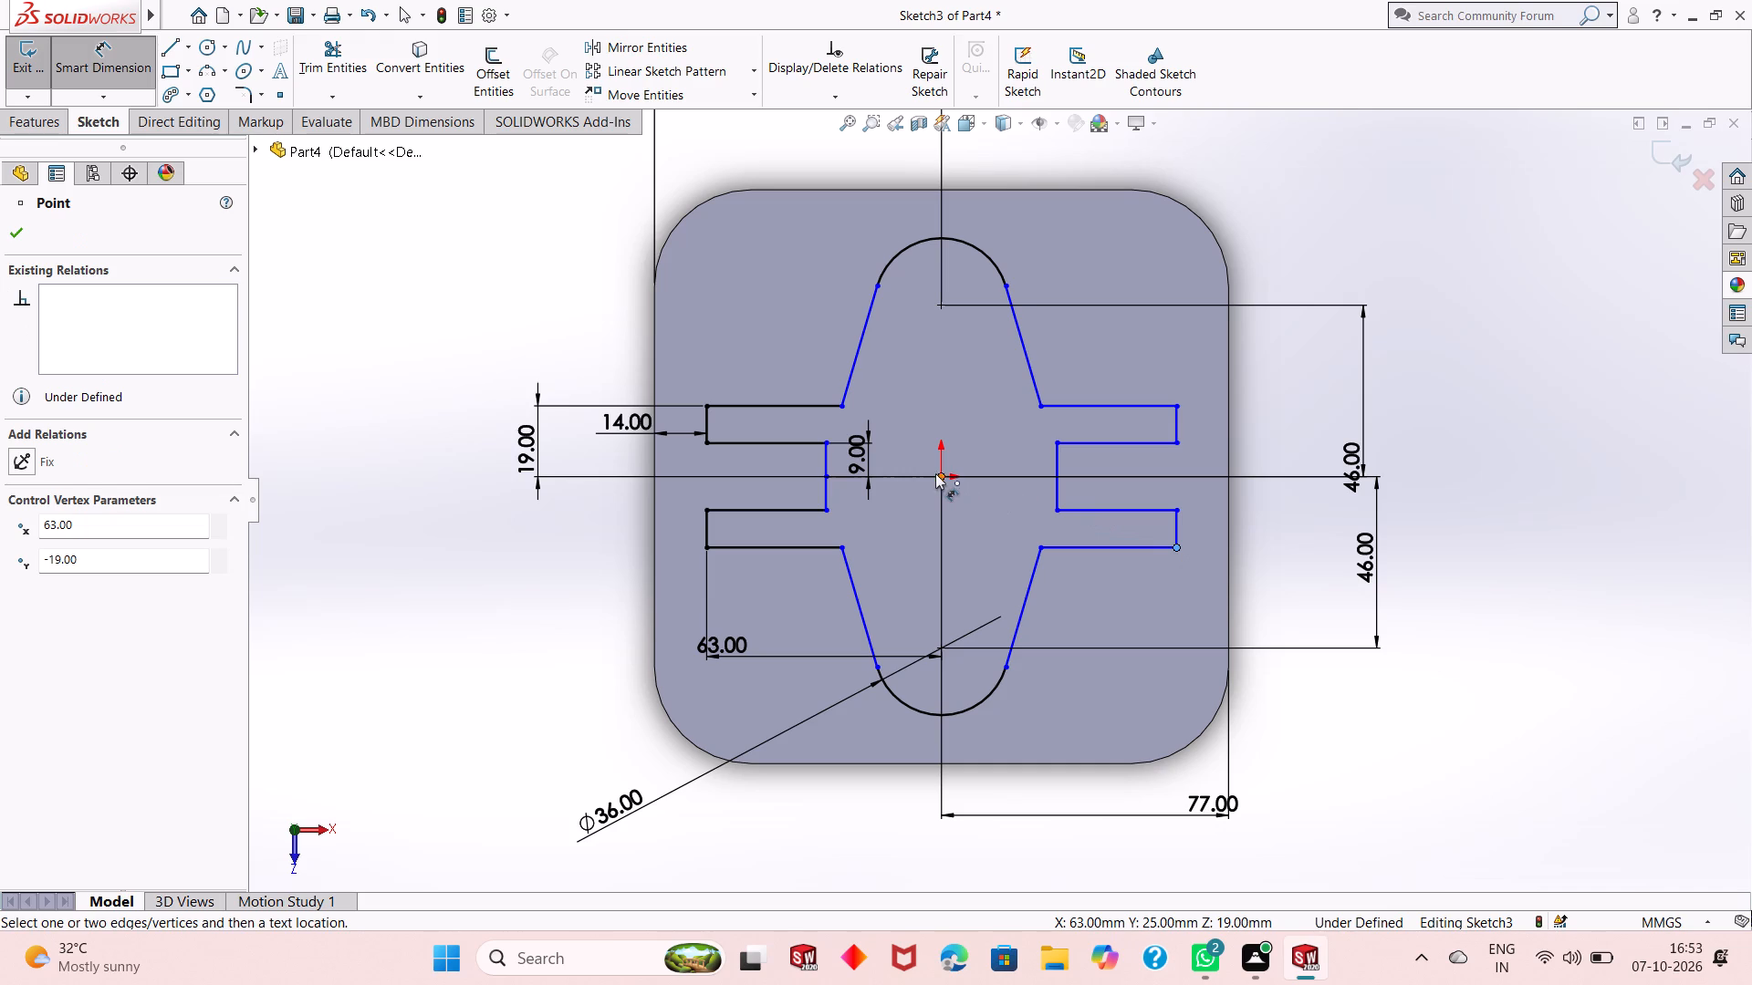
left_click(943, 475)
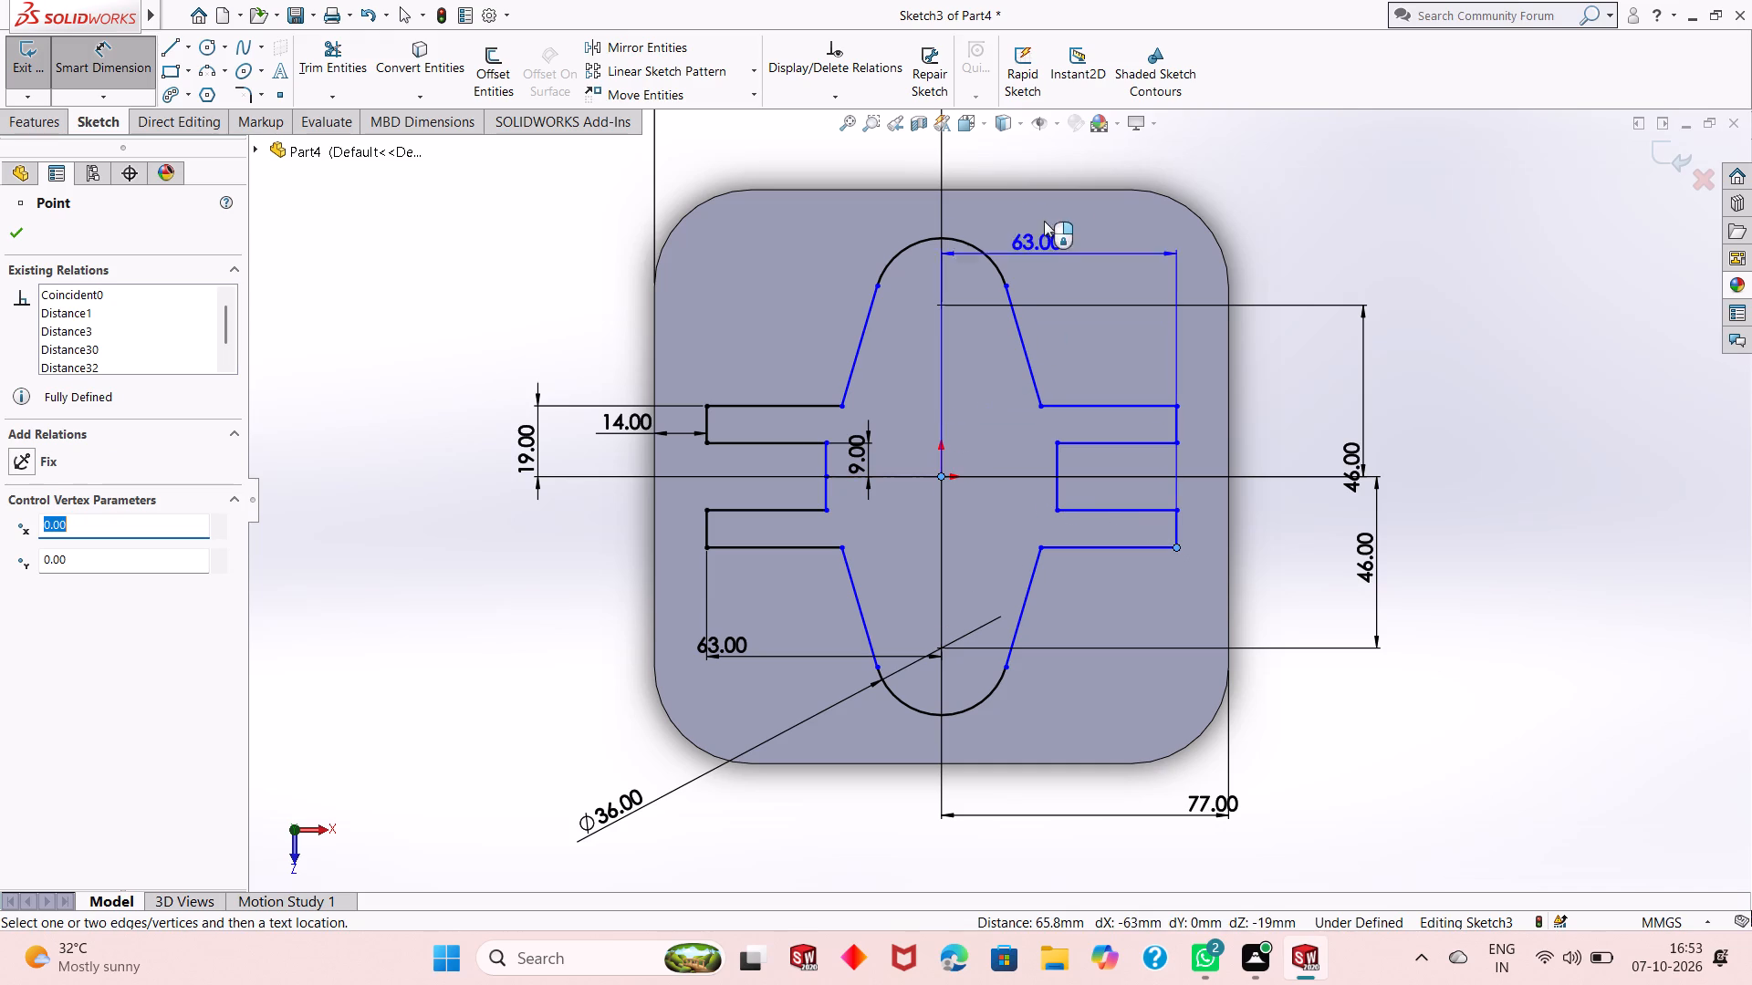
left_click(1147, 150)
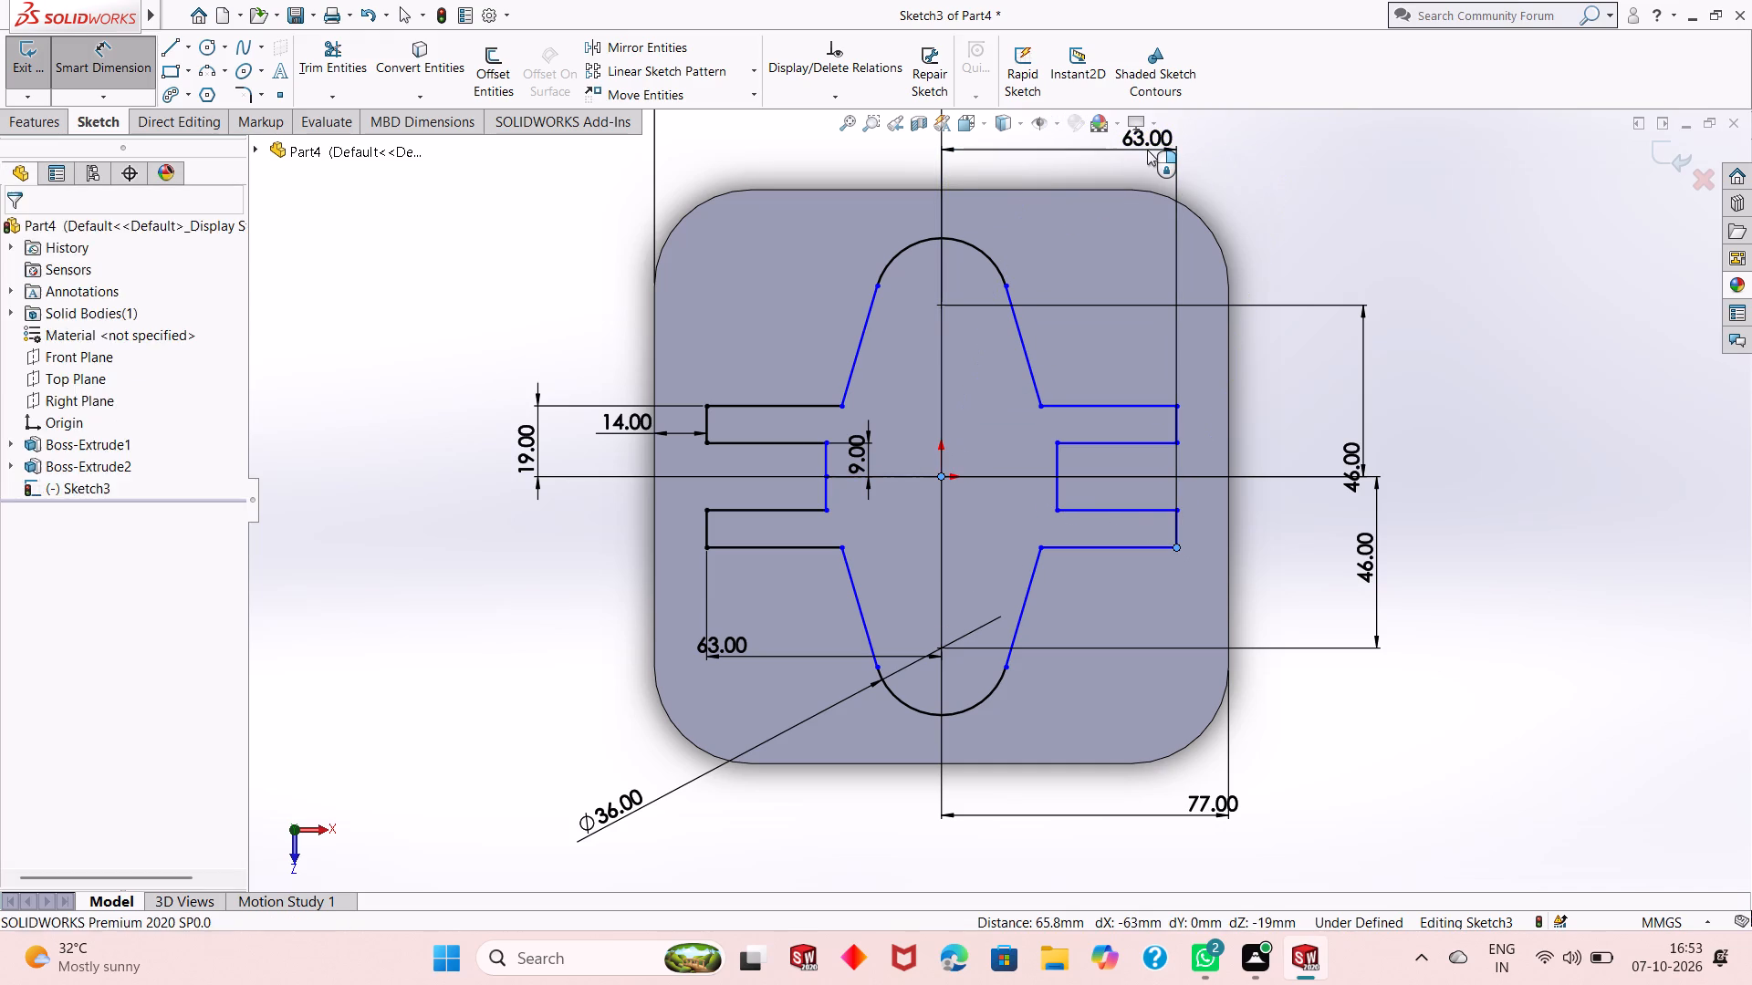
key("Return")
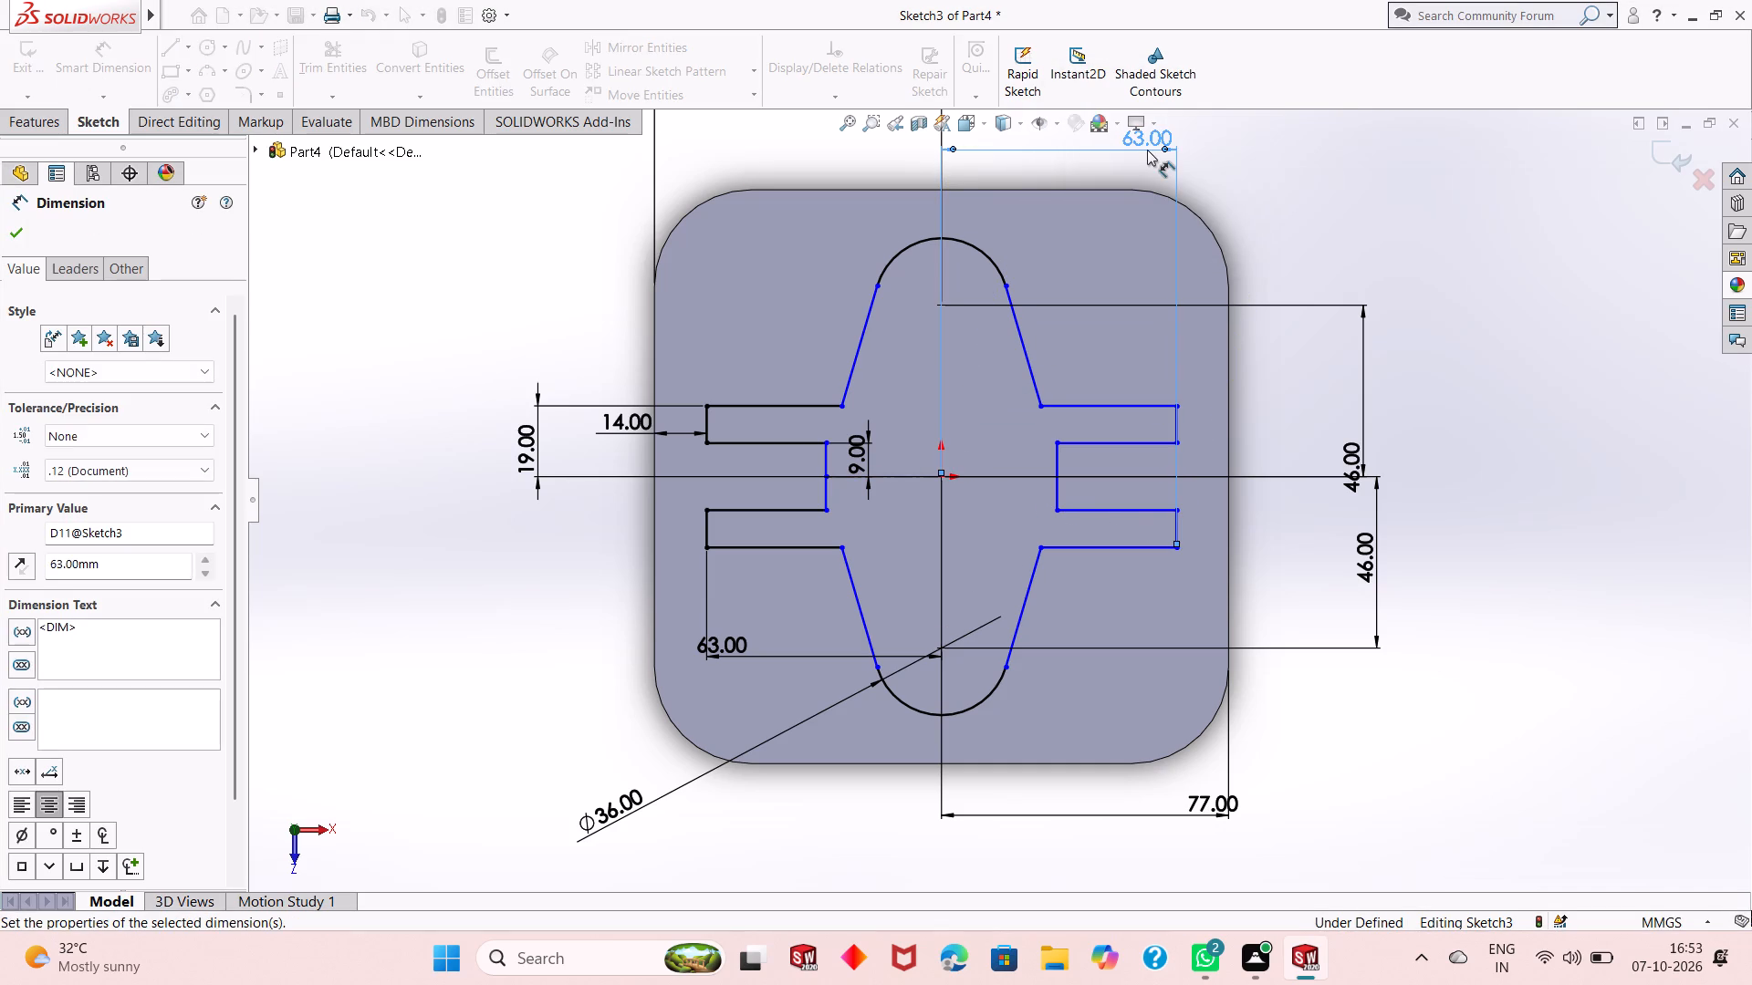
Dimension the vertical distance from the origin to the top edge of the mirrored upper arm.
left_click(1154, 404)
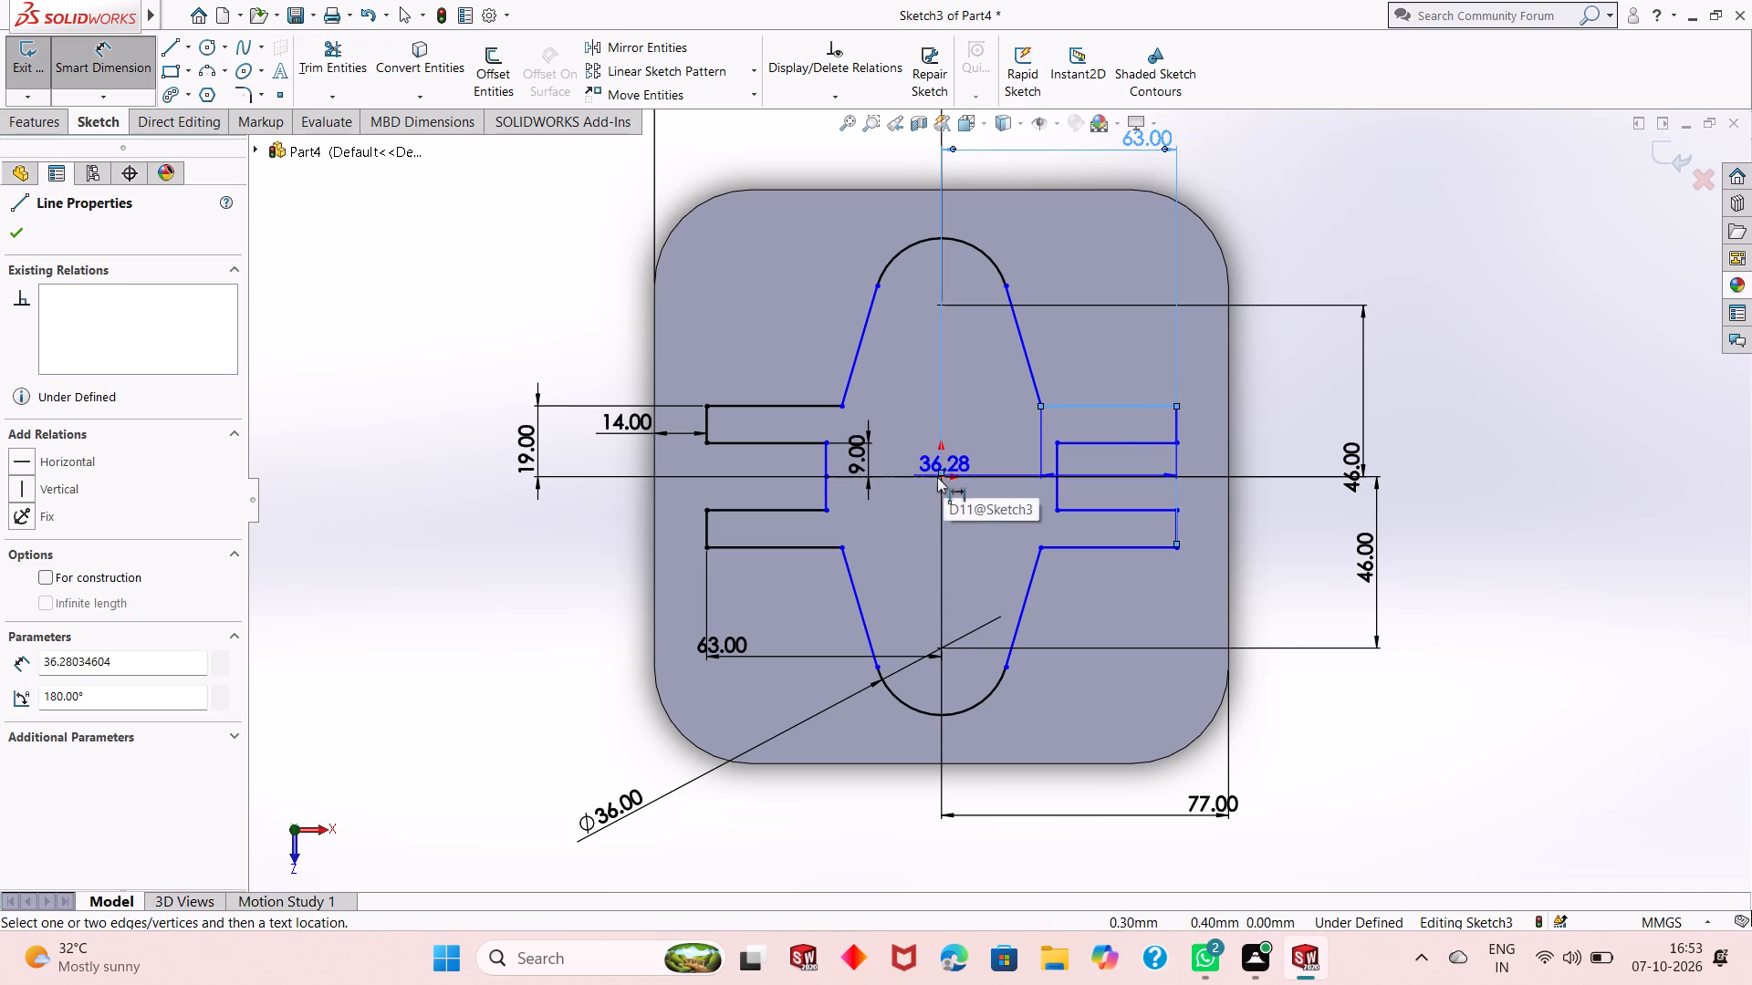
left_click(936, 477)
left_click(1342, 373)
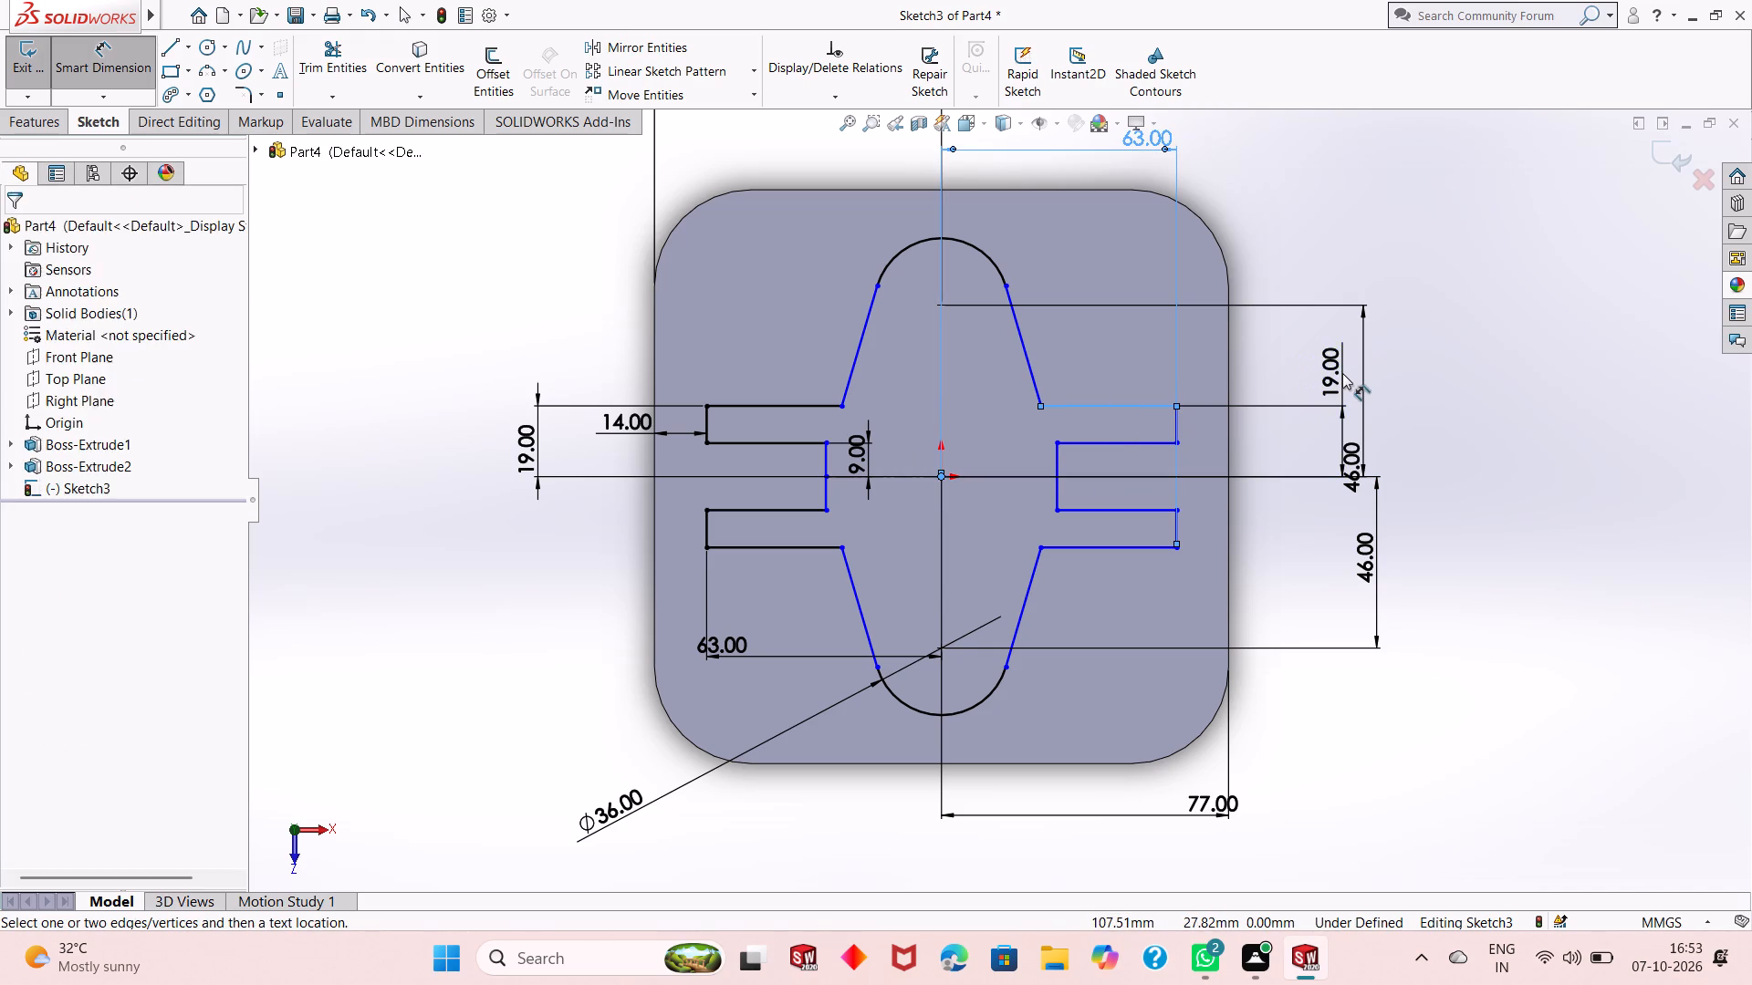
key("Return")
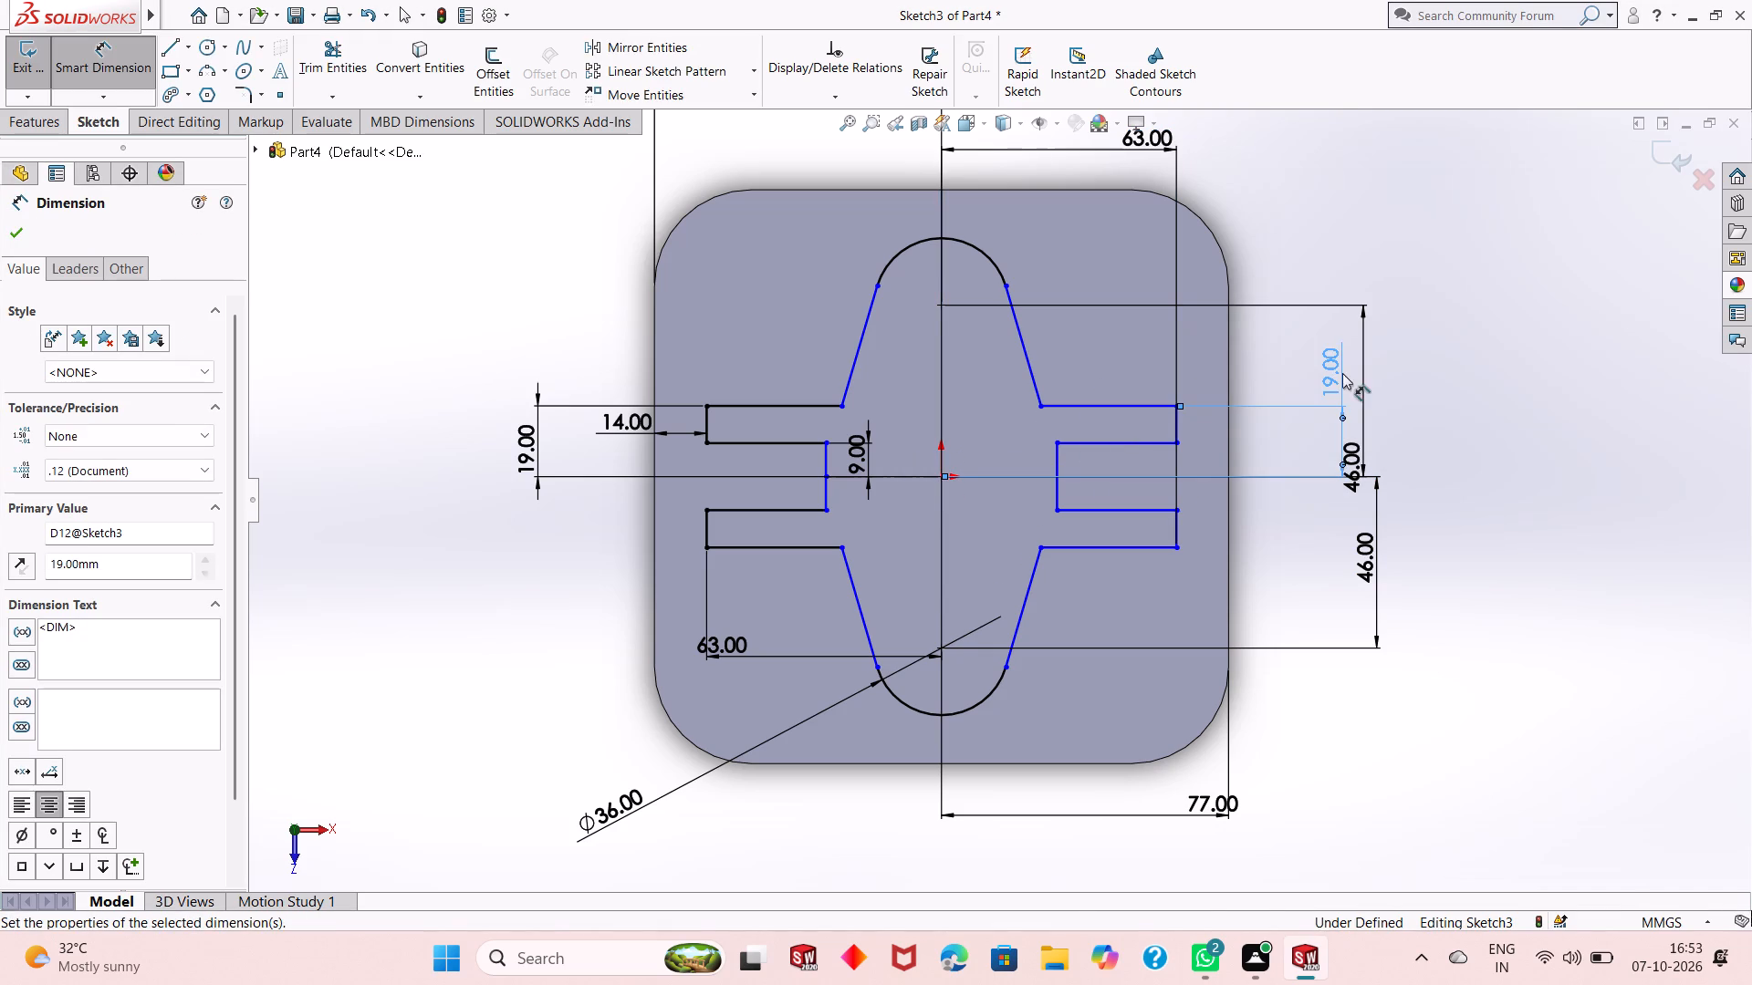
Dimension the length of the vertical line connecting the two mirrored arms.
left_click(1060, 480)
left_click(1276, 495)
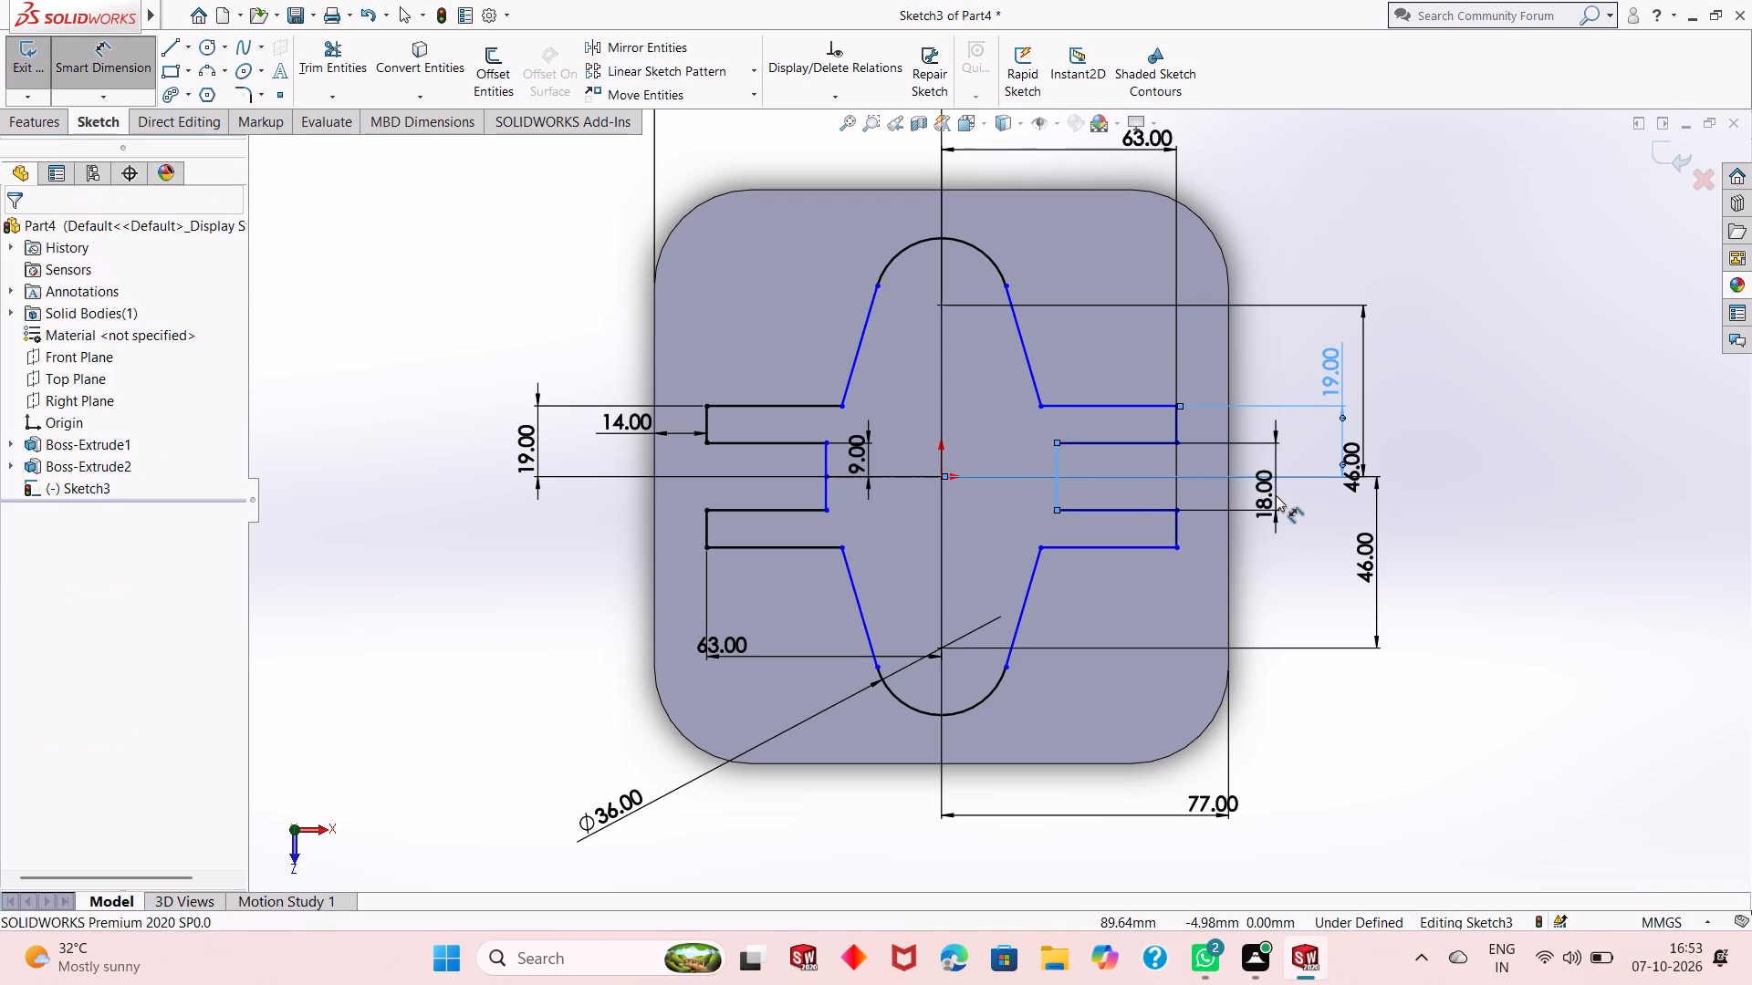
key("Return")
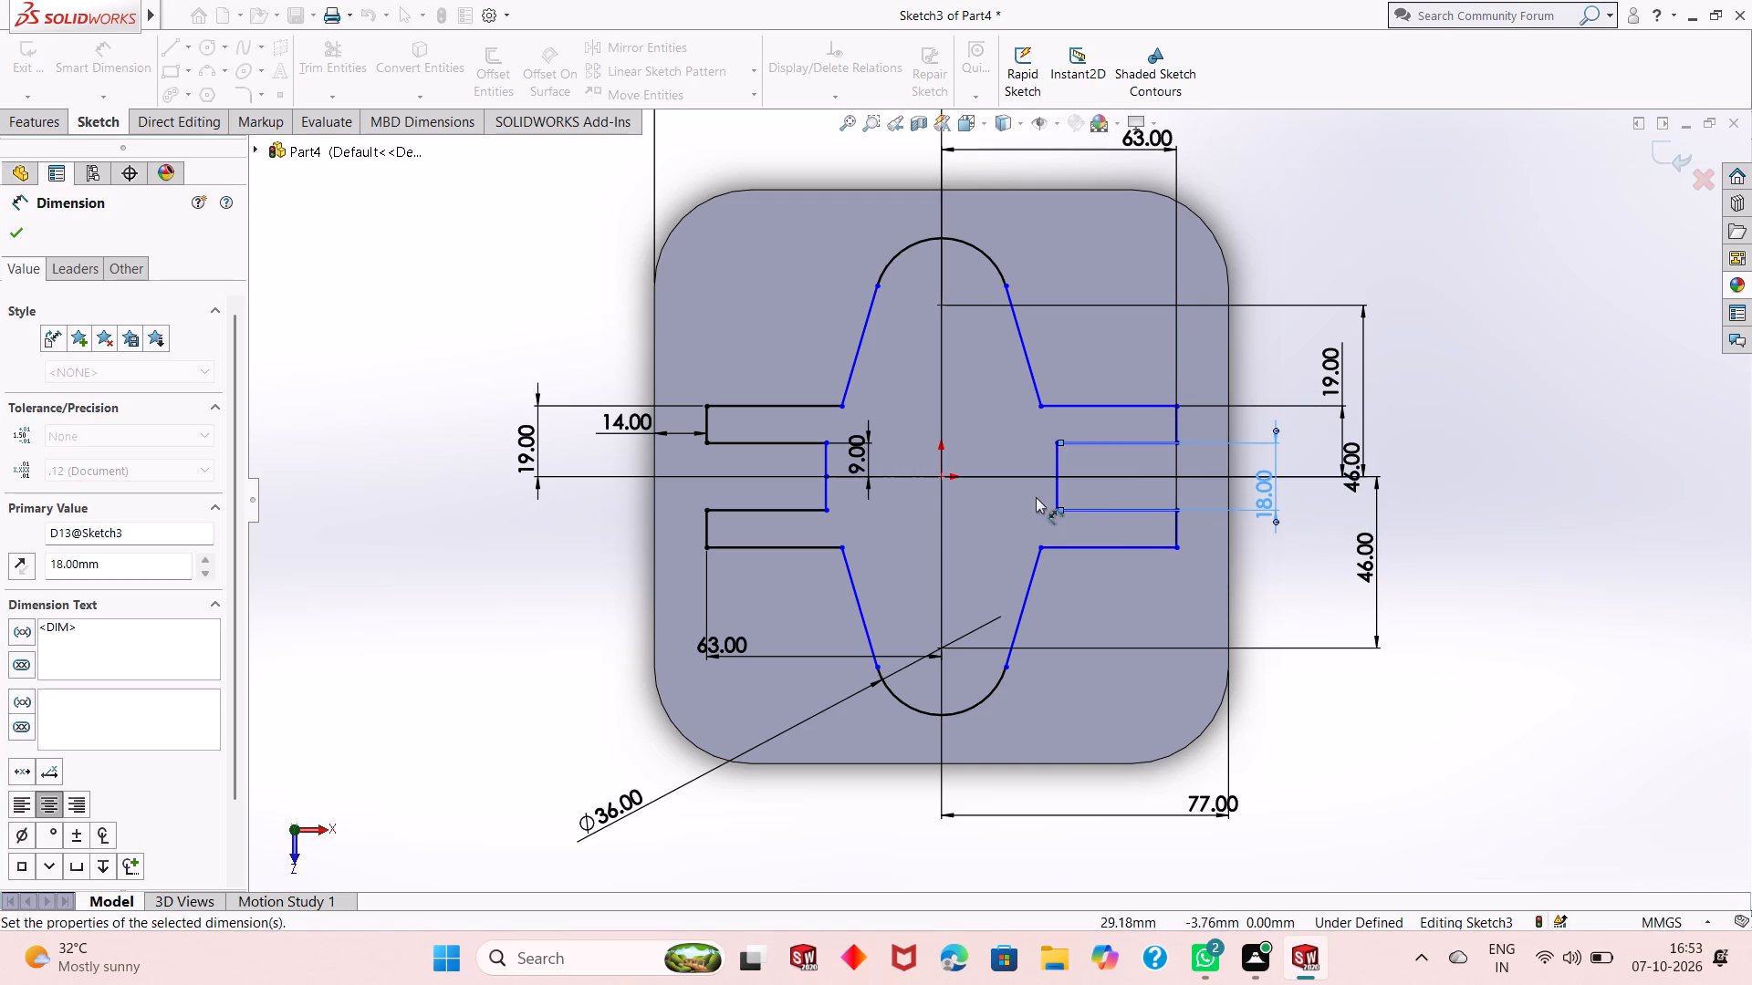
Dimension the horizontal distance from the origin to the left upper arm's corner with the slanted line.
left_click(945, 477)
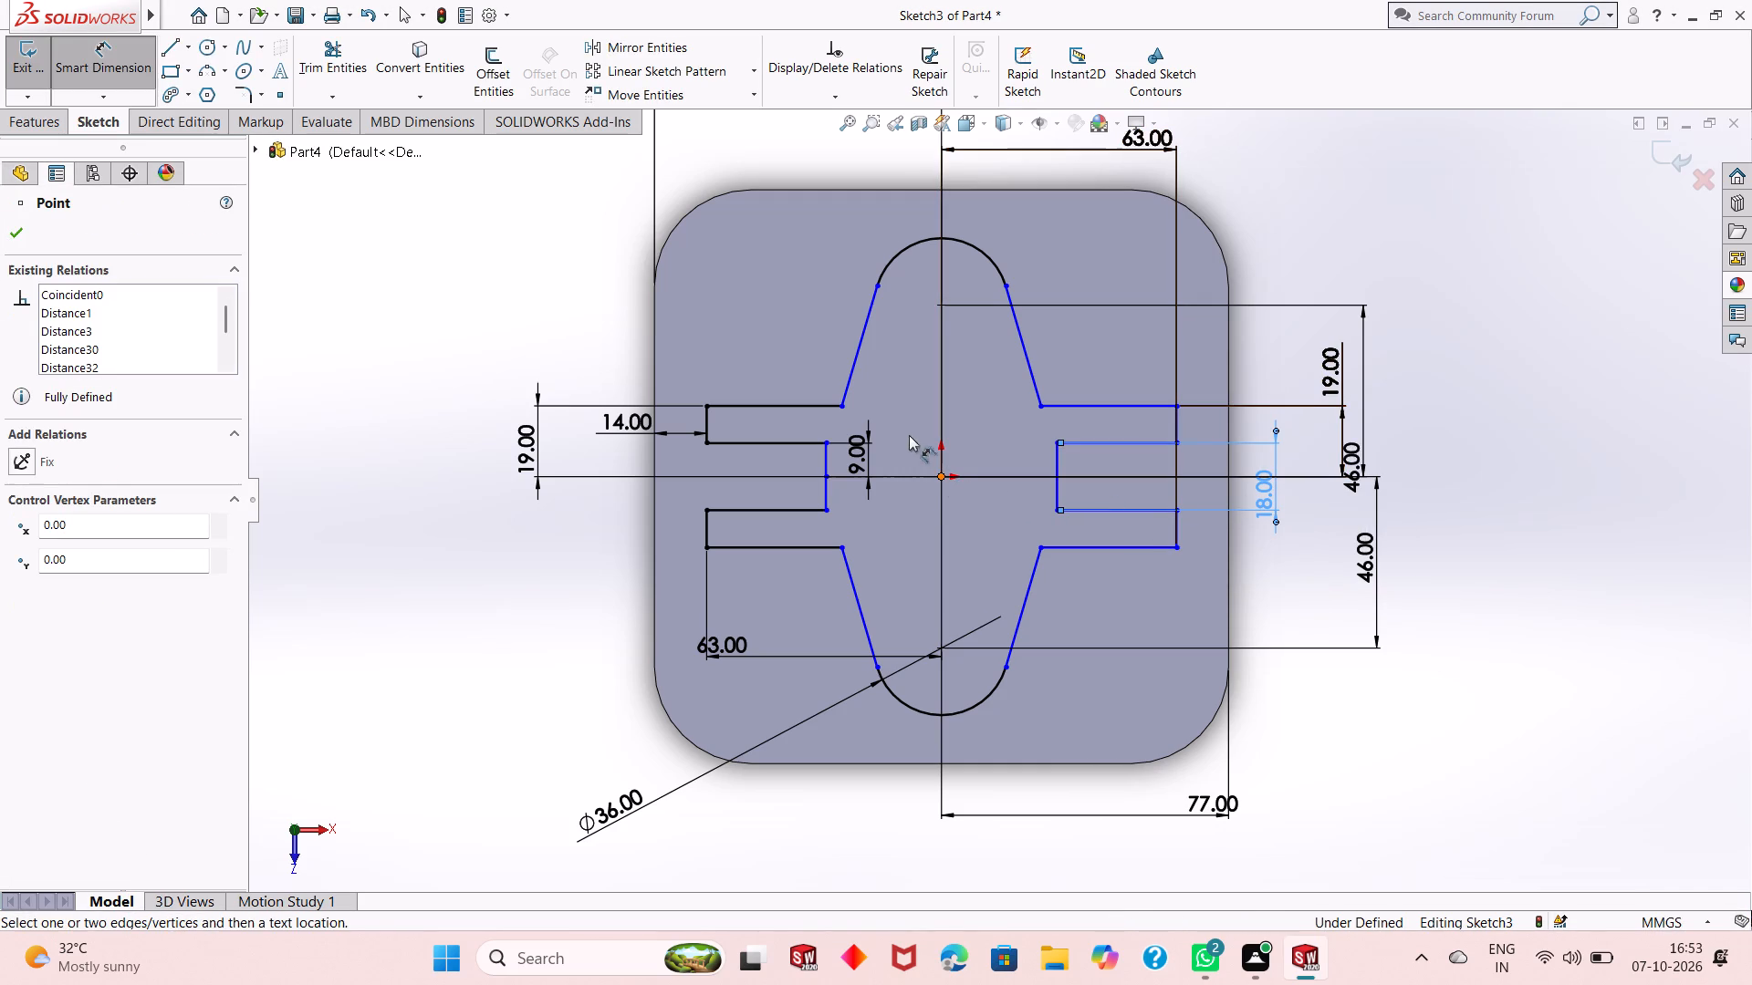
left_click(843, 406)
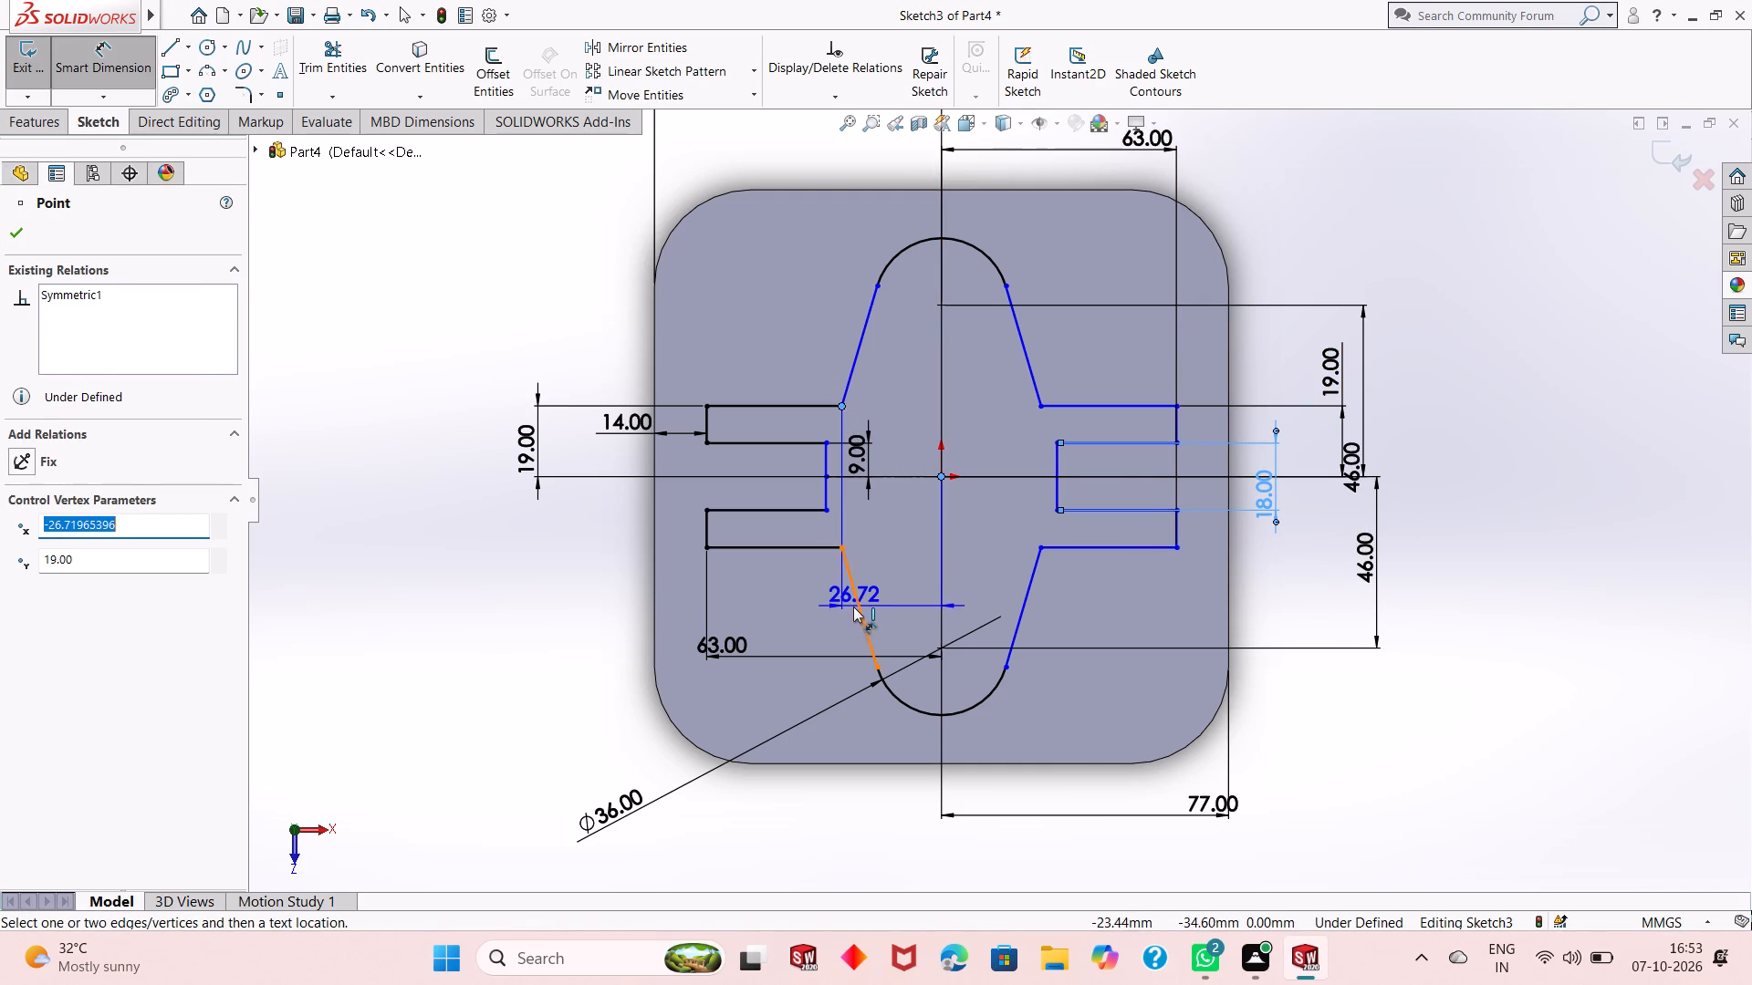
left_click(851, 607)
left_click(777, 577)
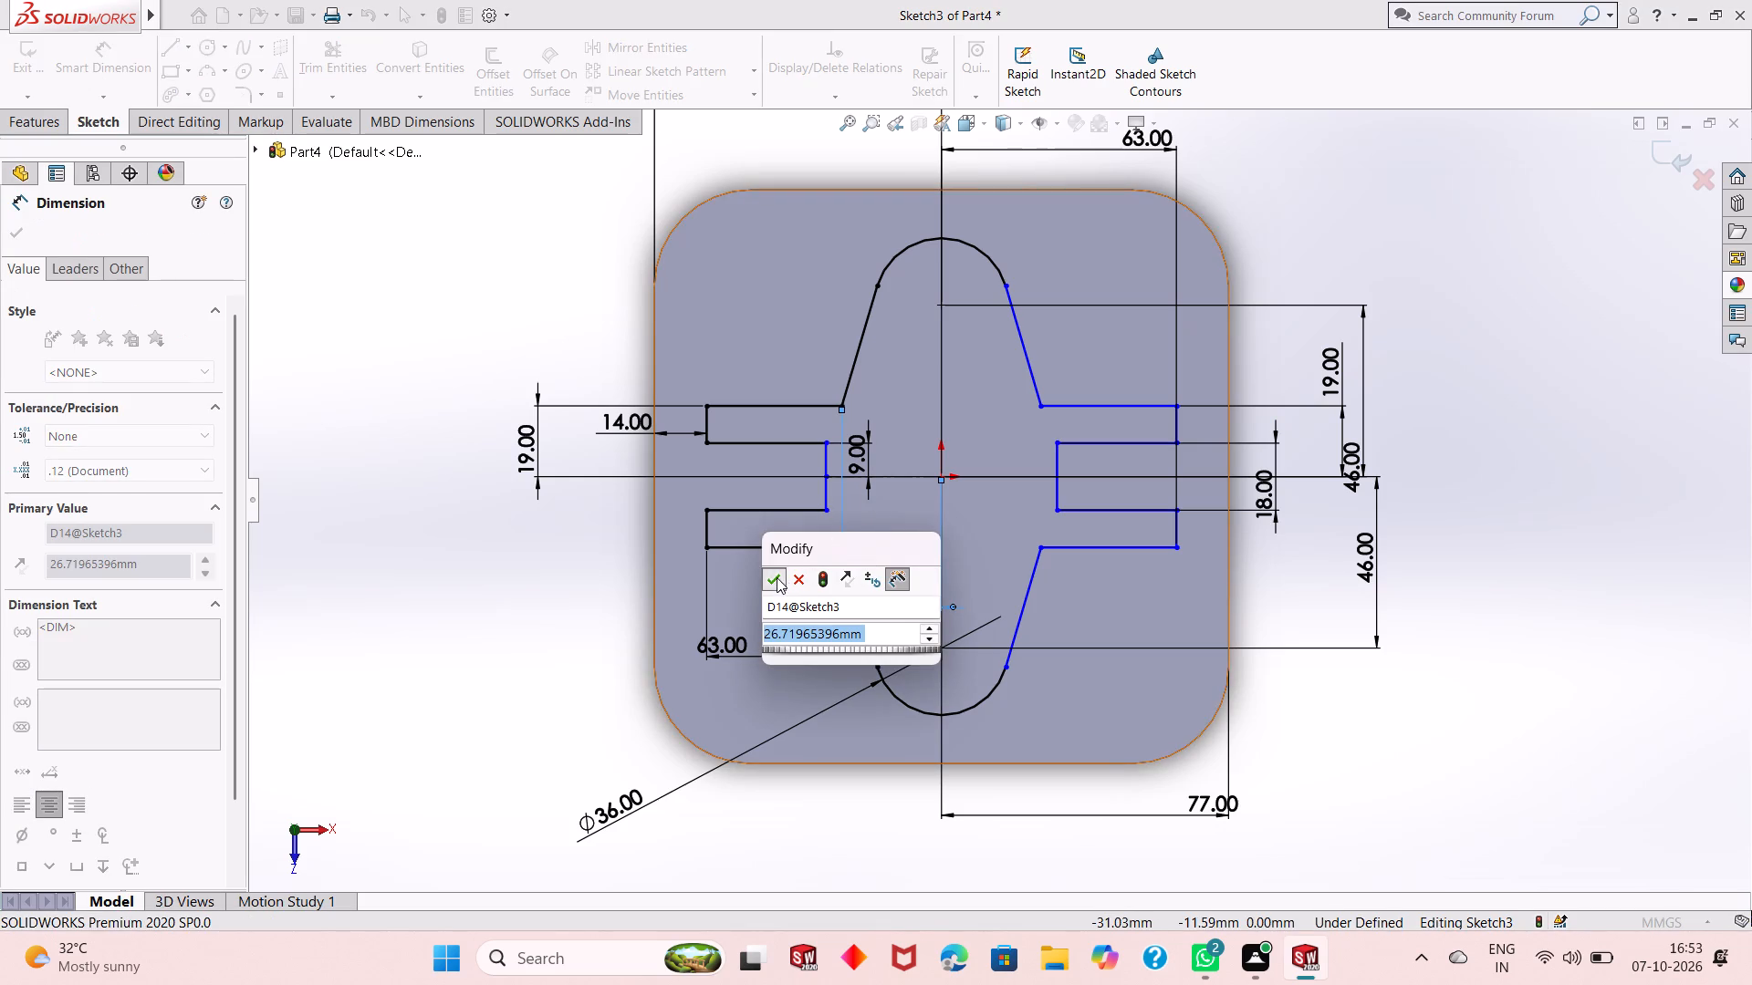
Dimension the vertical distance from the origin to the mirrored right lower arm's corner with the slanted line.
left_click(1040, 544)
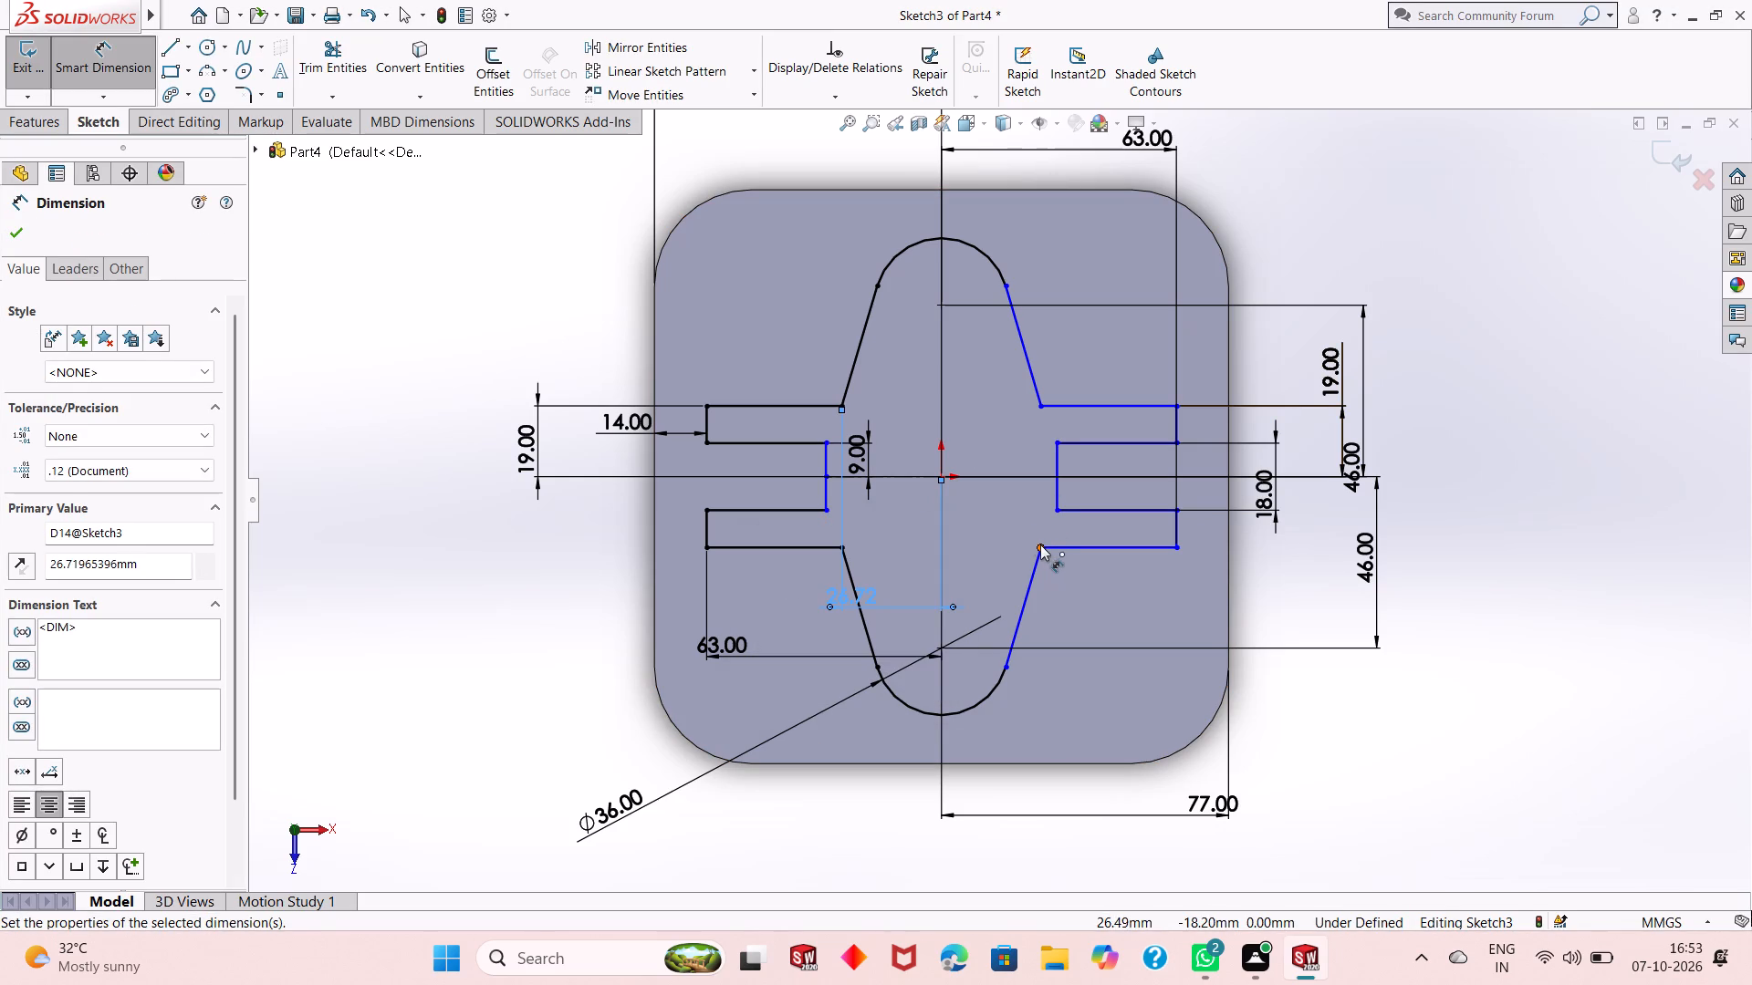
left_click(943, 474)
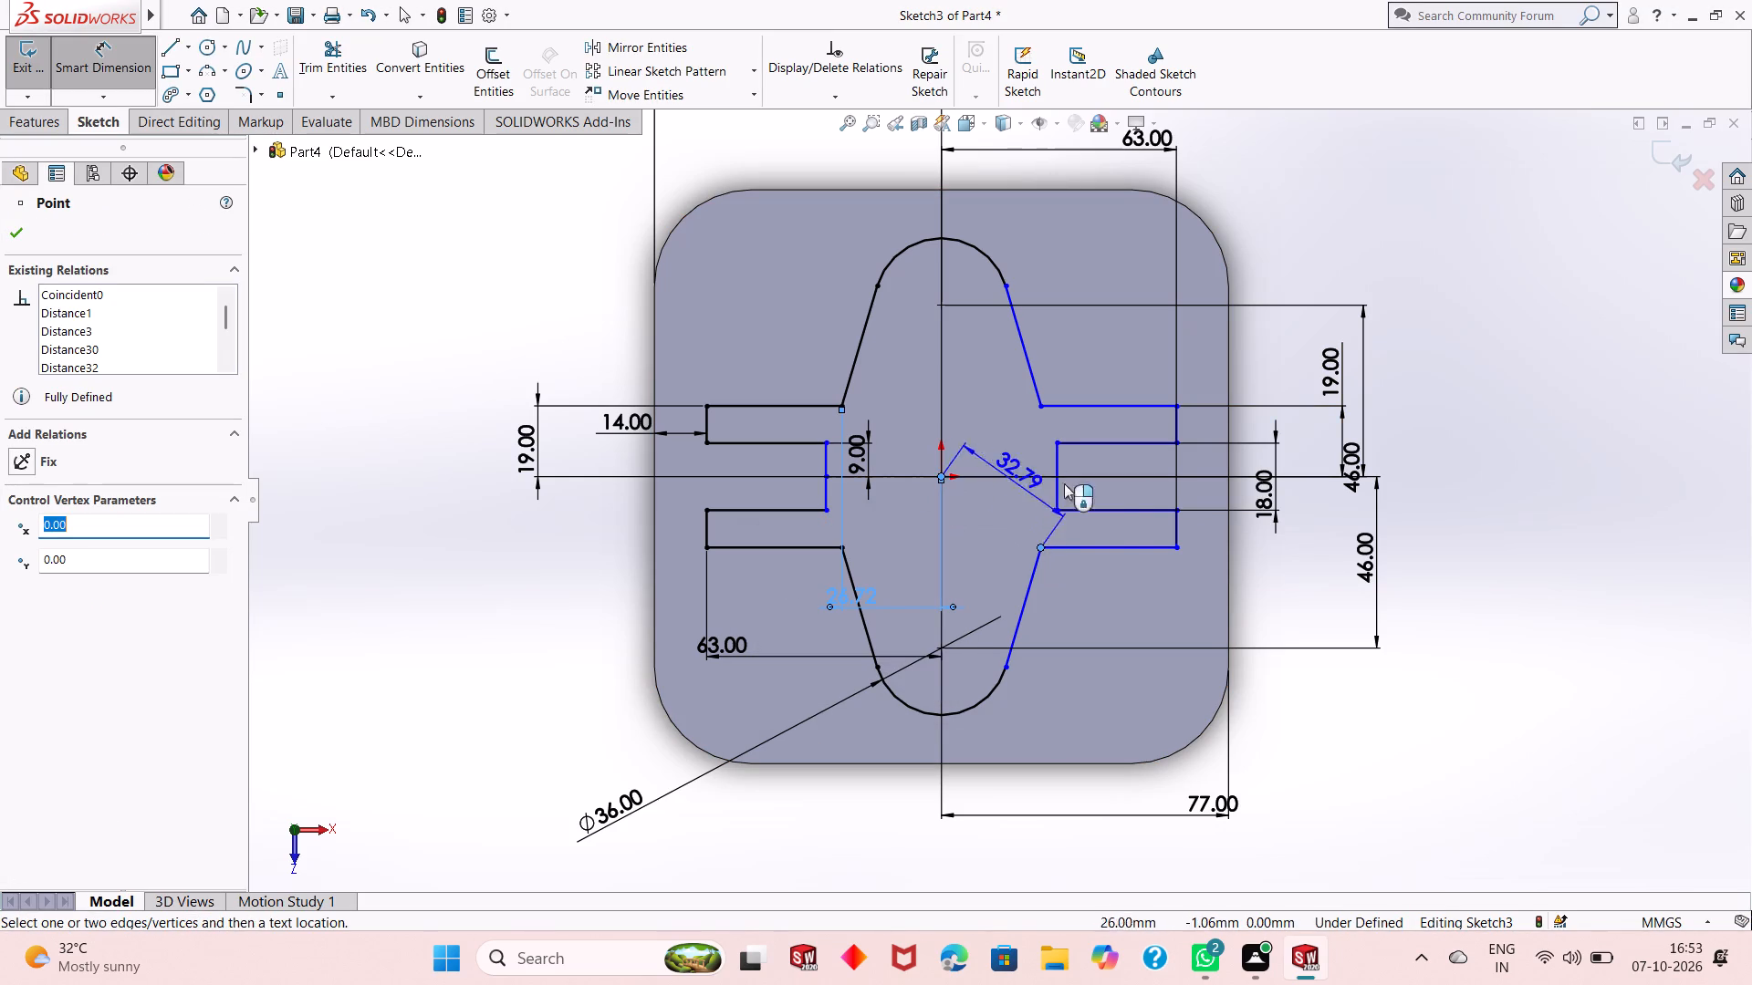
left_click(1426, 489)
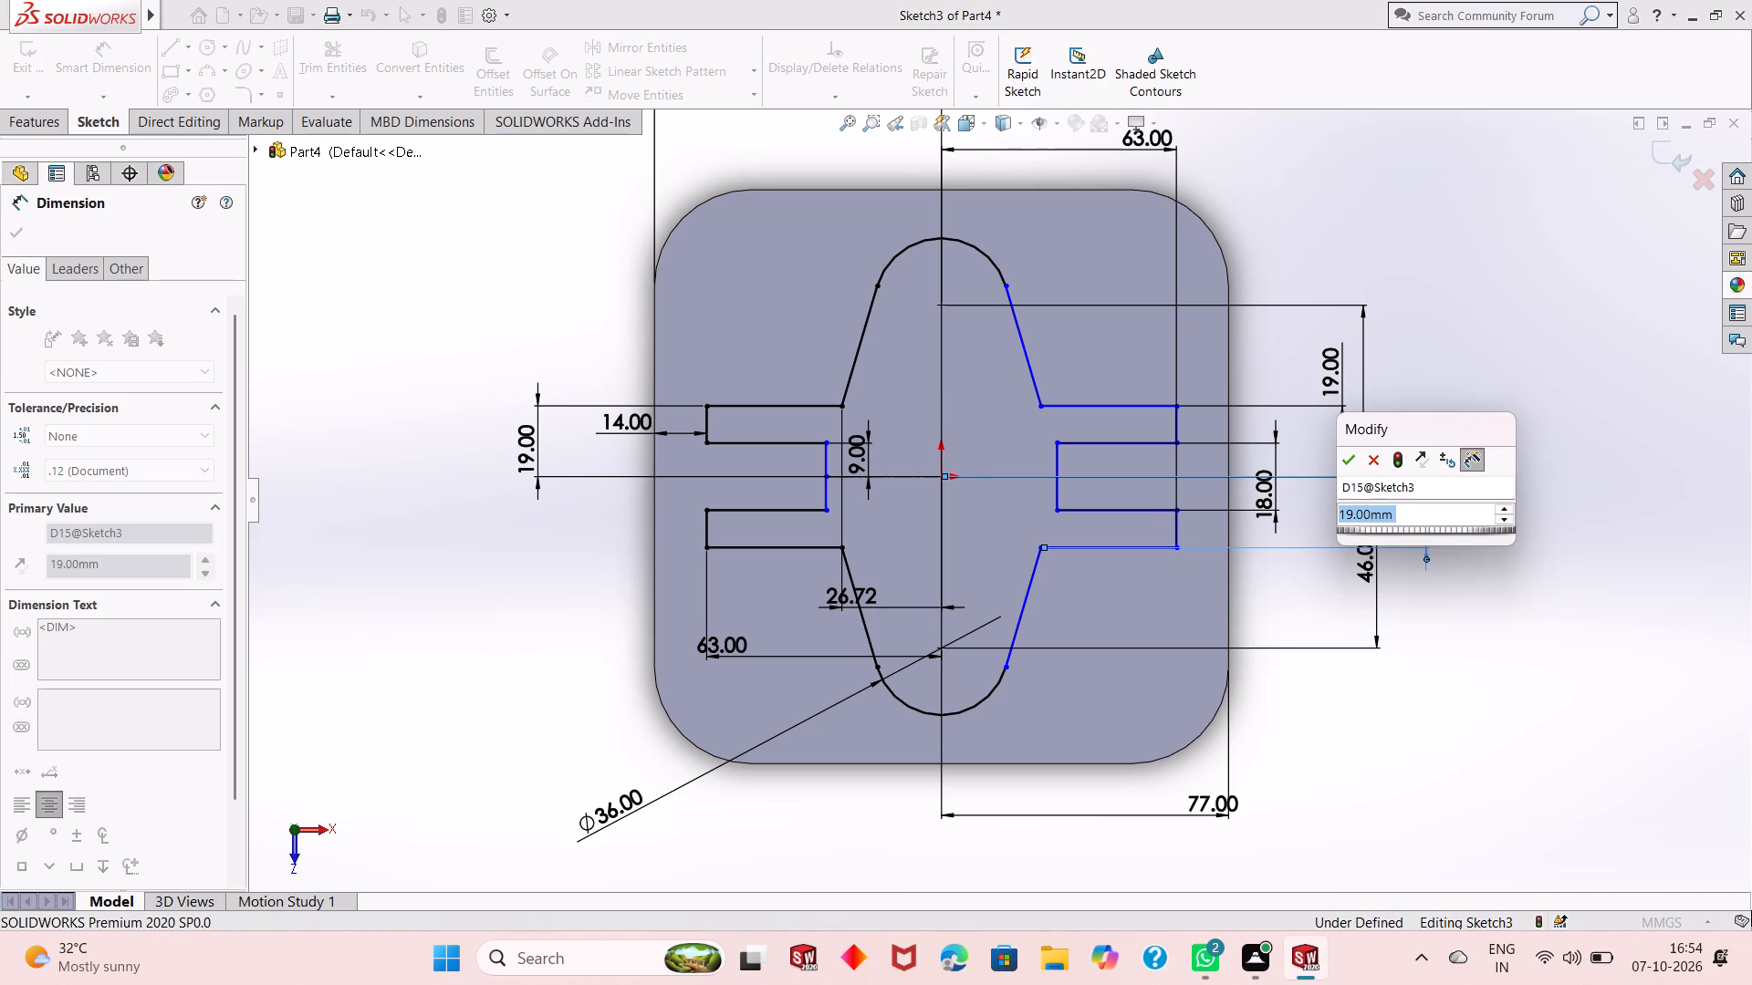
left_click(1353, 464)
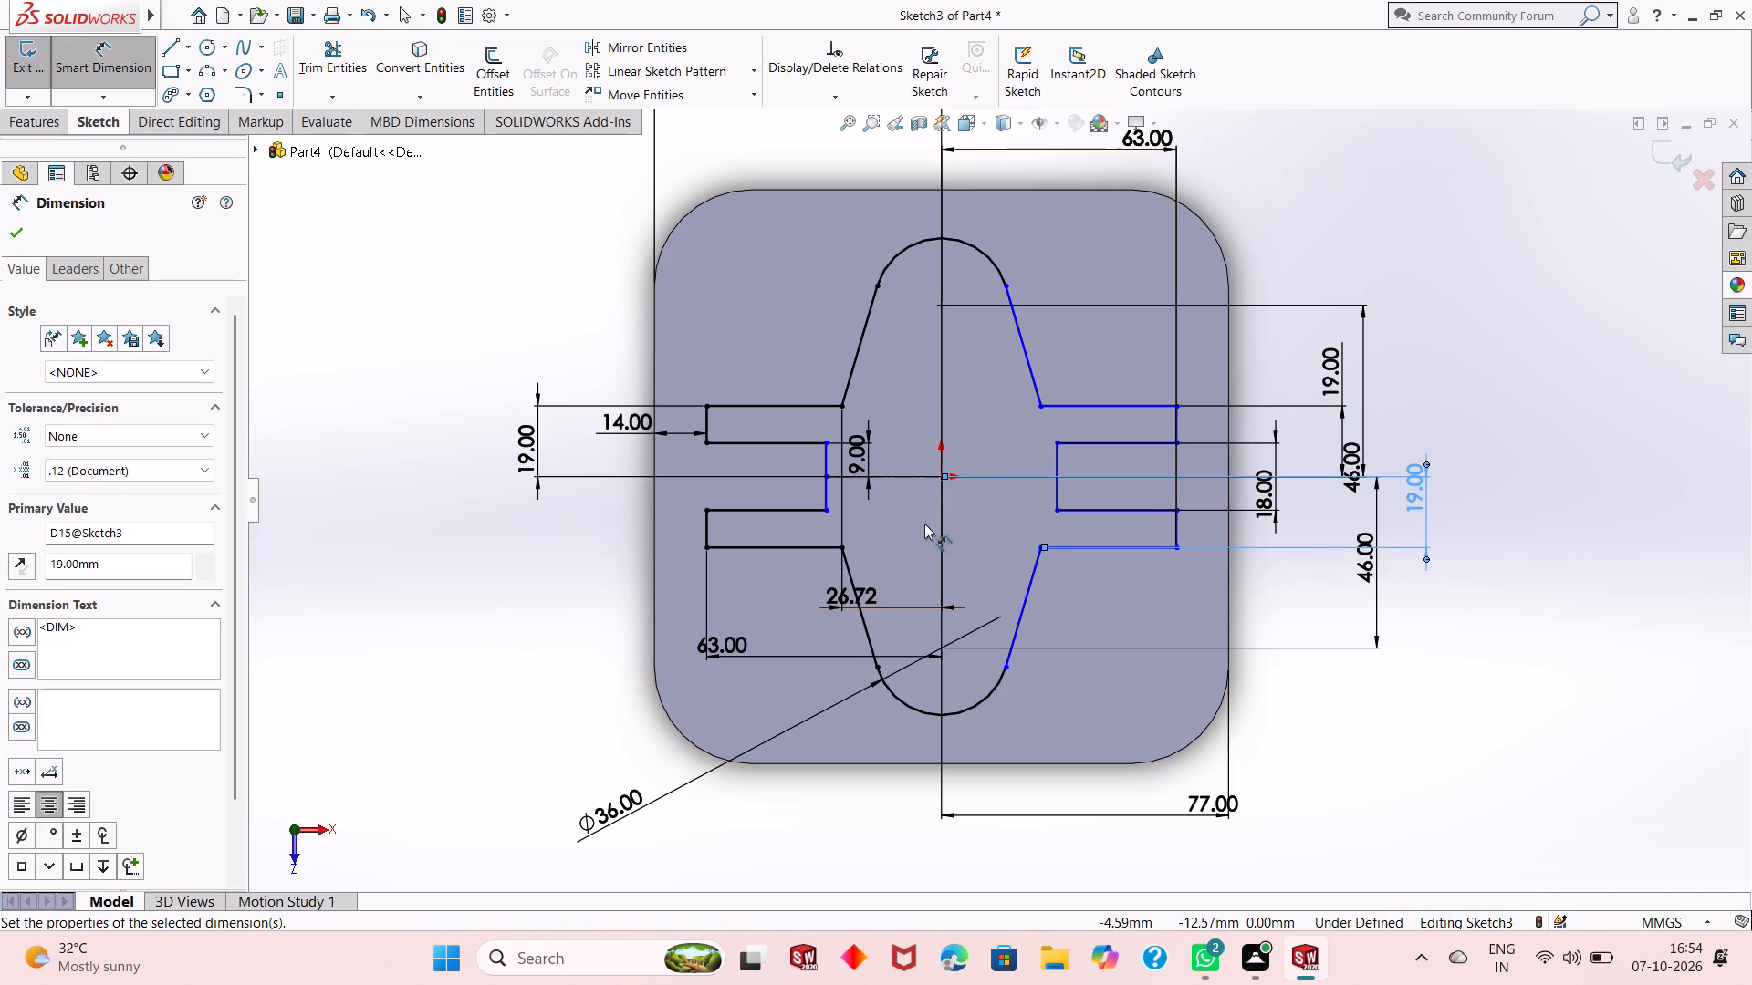
Dimension the horizontal distance from the origin to the outer end line of the mirrored right lower arm.
left_click(940, 475)
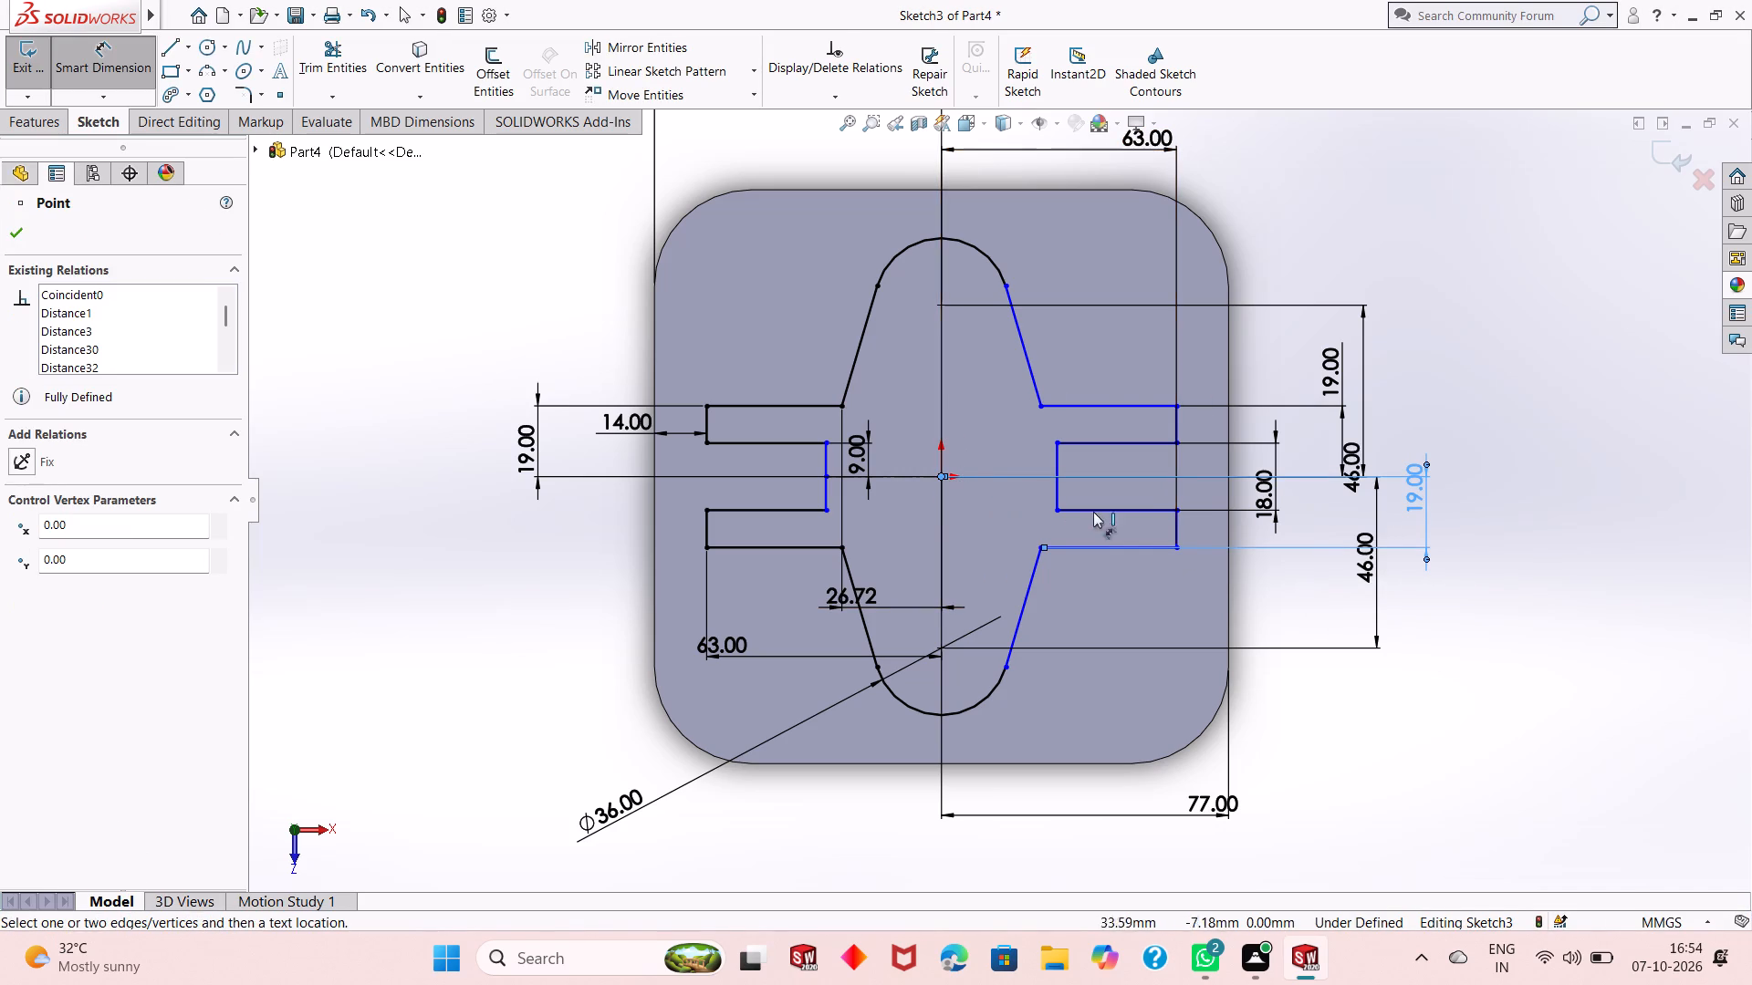
left_click(1172, 531)
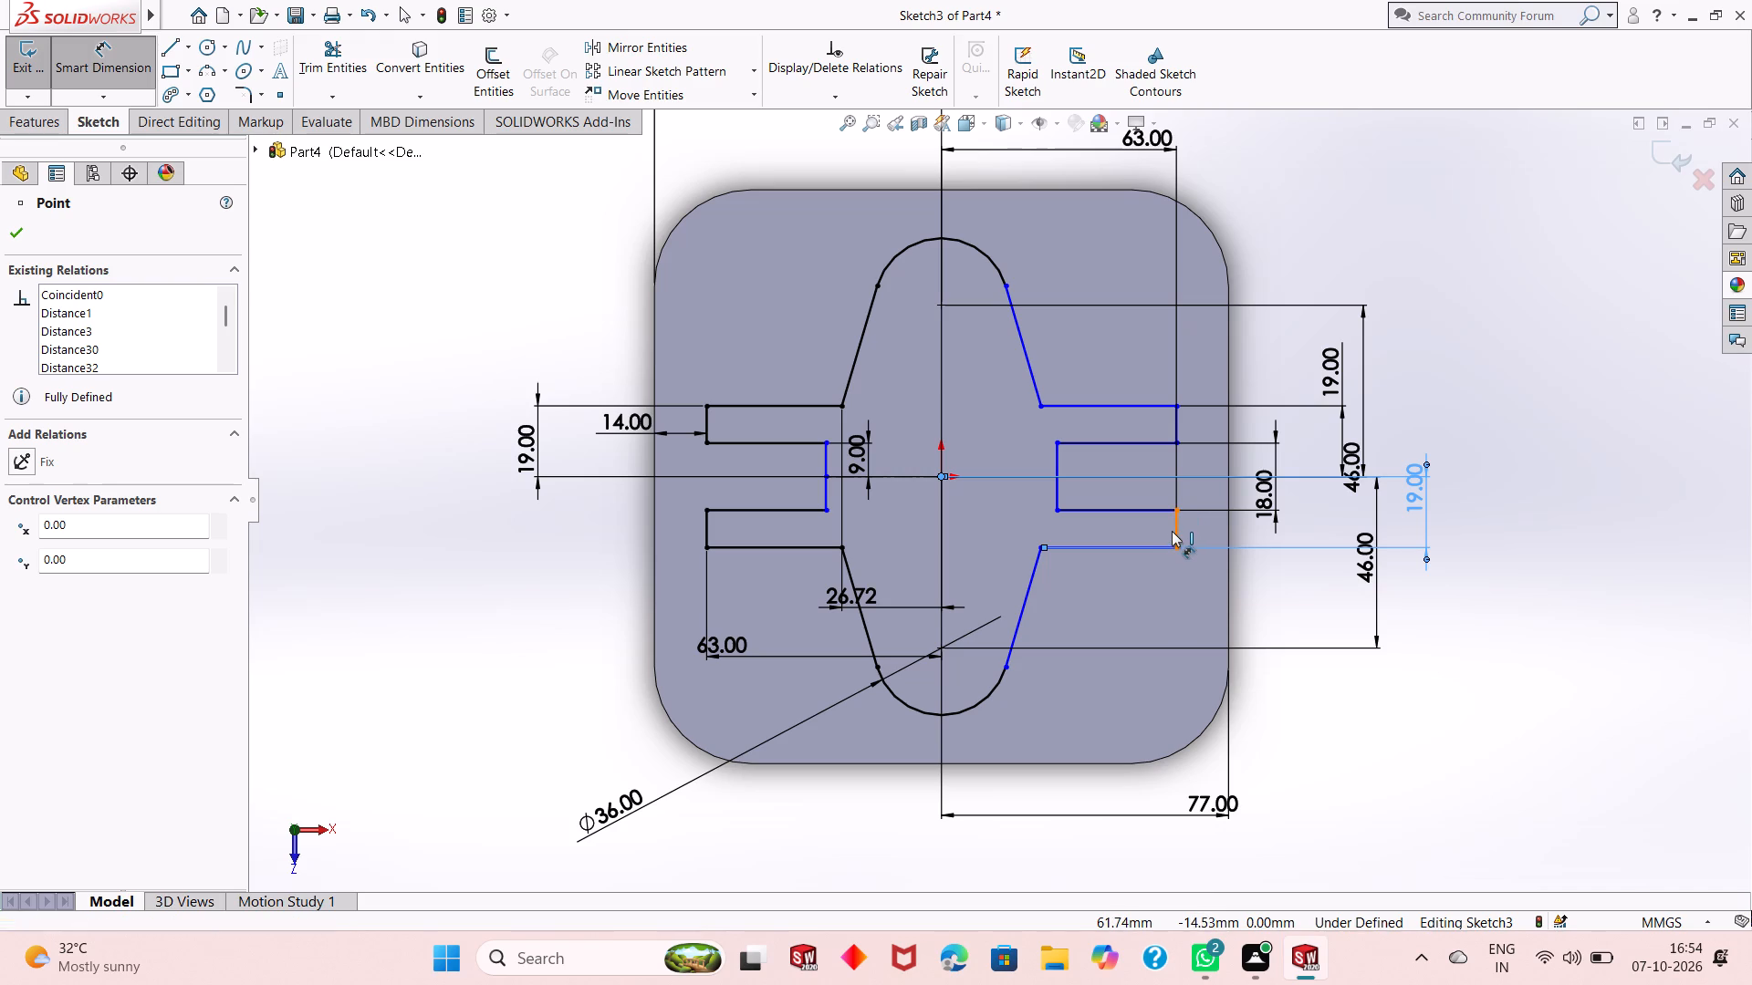
left_click(1161, 611)
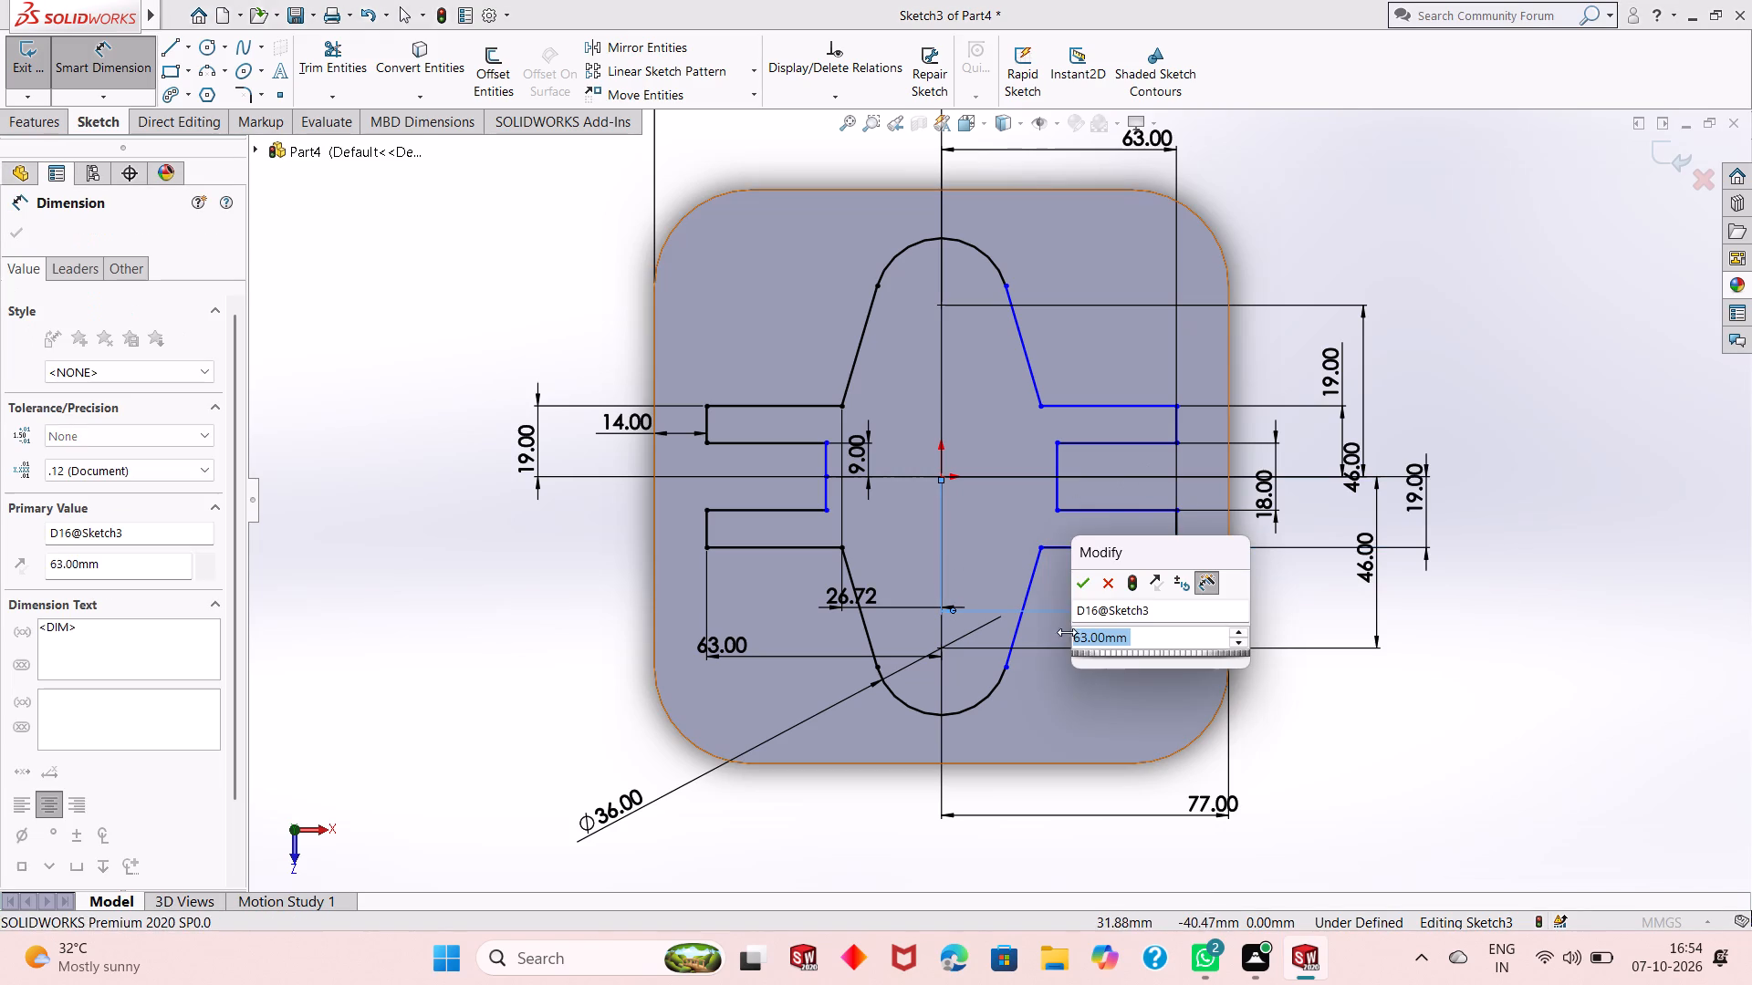
left_click(1088, 586)
Dimension the widths of the mirrored right upper arm and the mirrored right lower arm.
scroll(1050, 517, "down", 2)
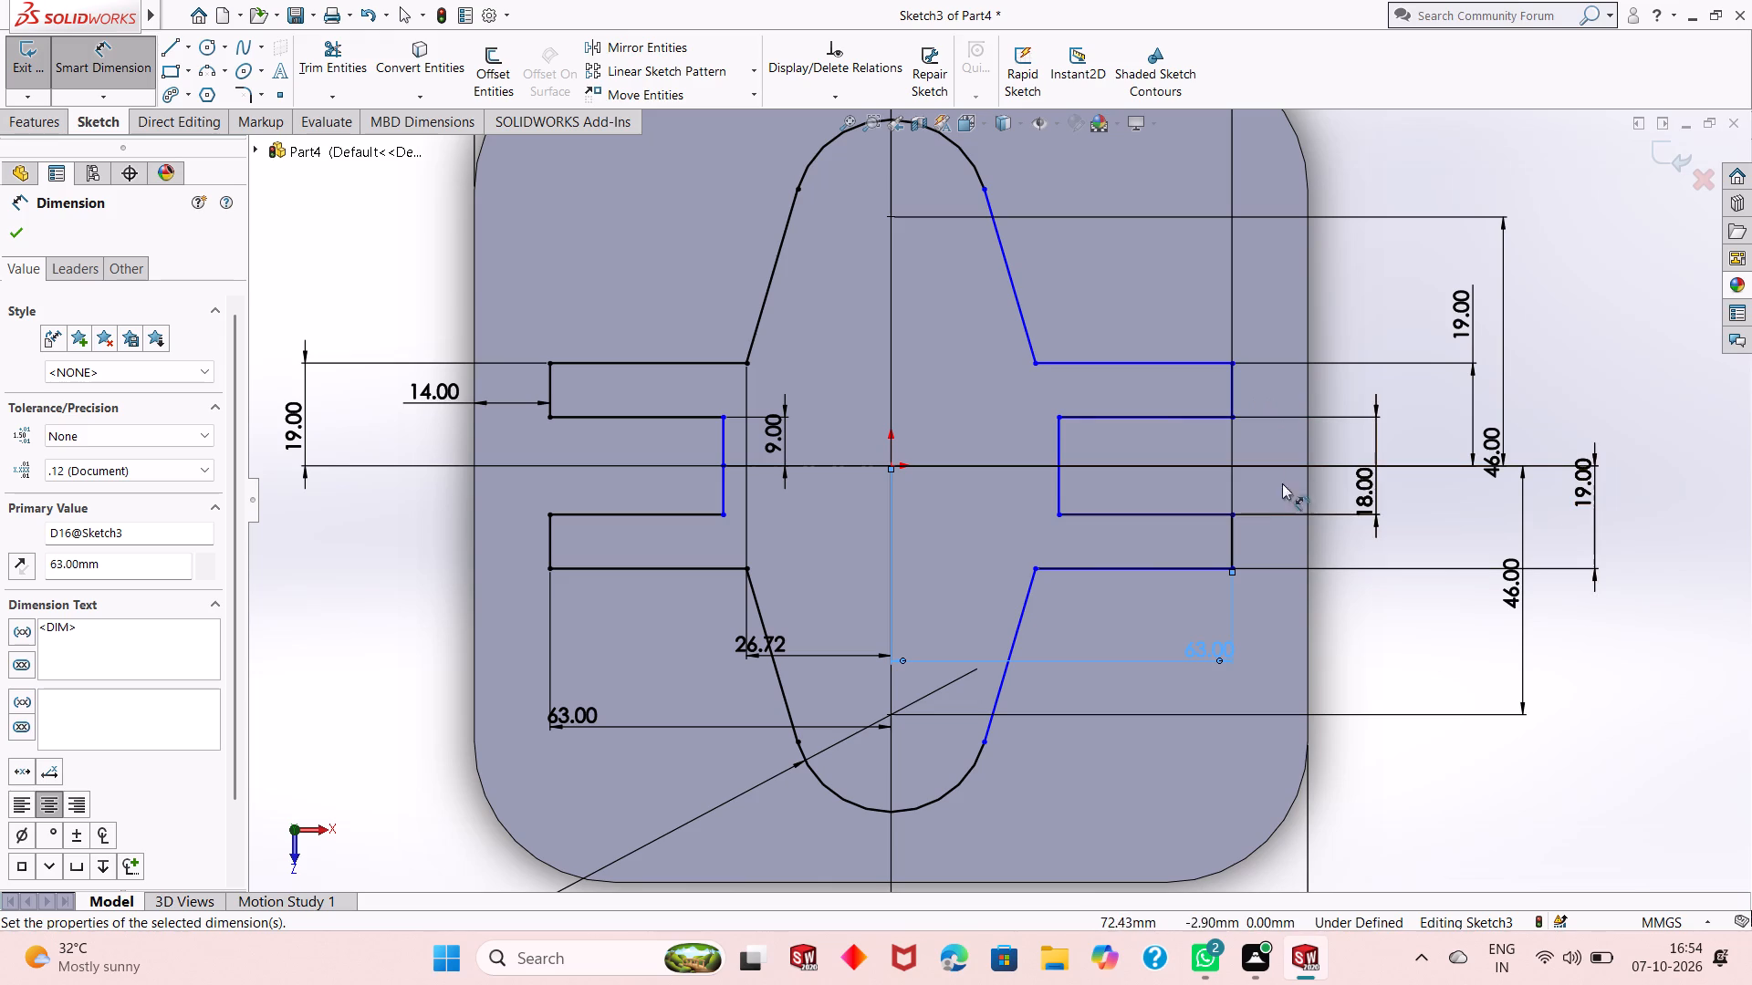
left_click(1234, 385)
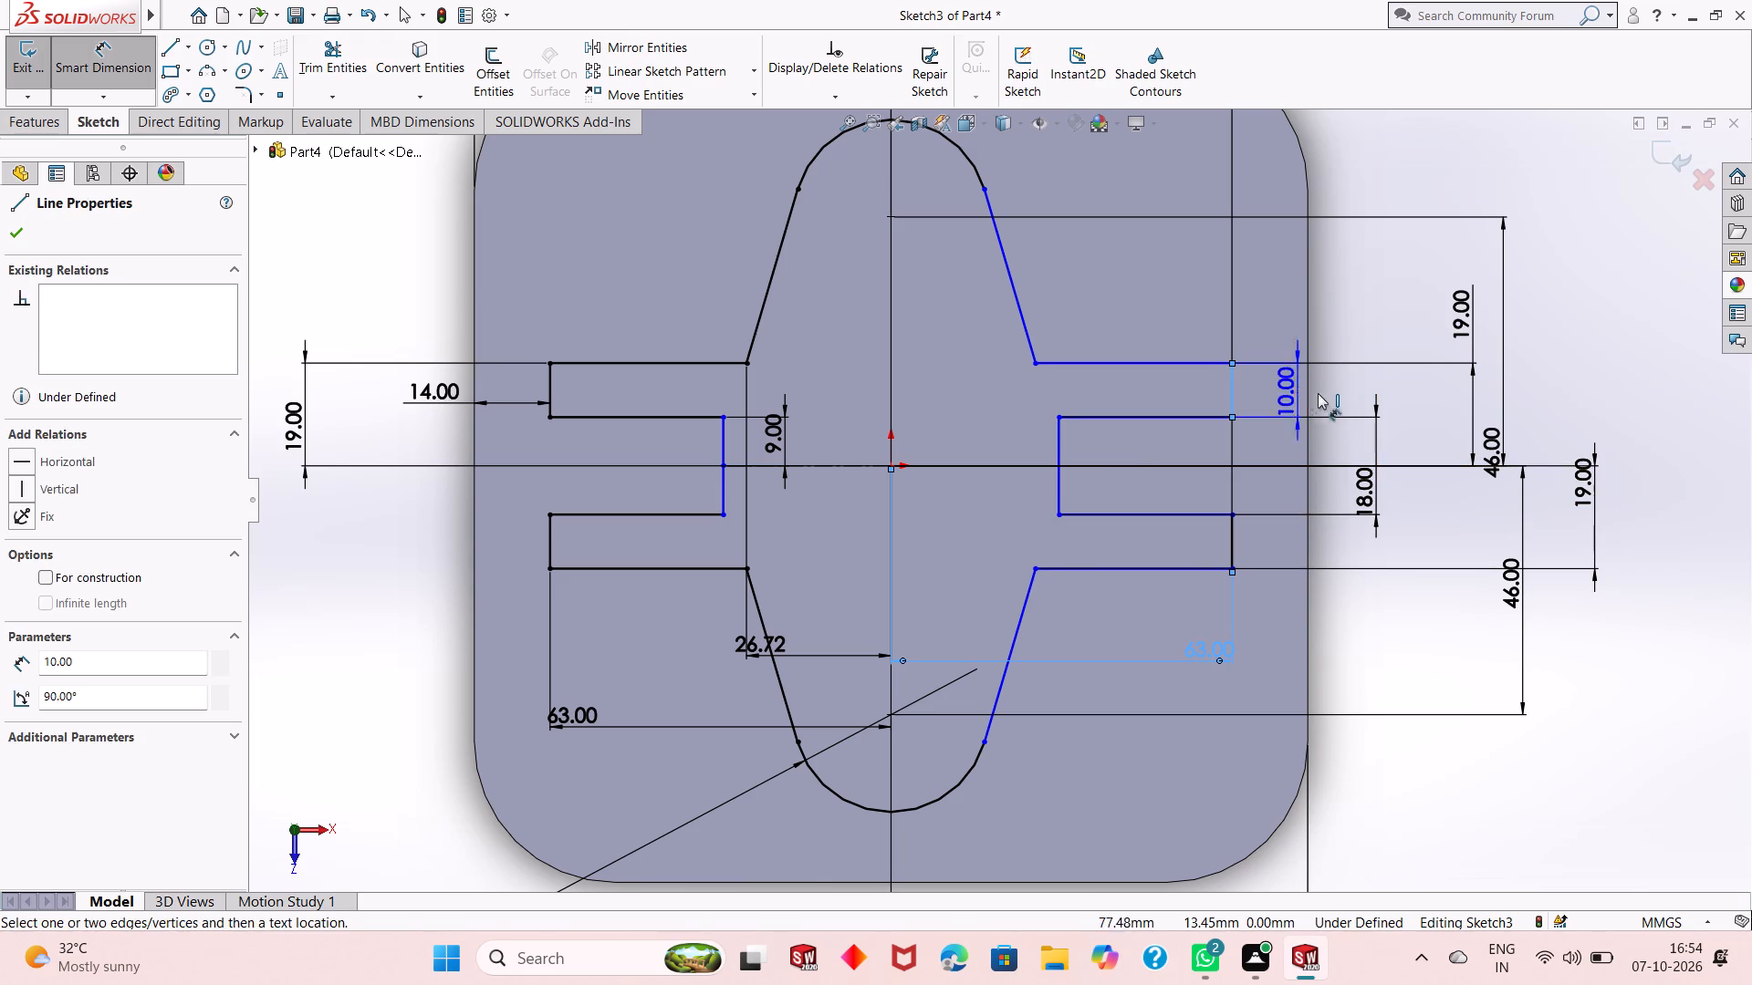
left_click(1356, 393)
left_click(1280, 367)
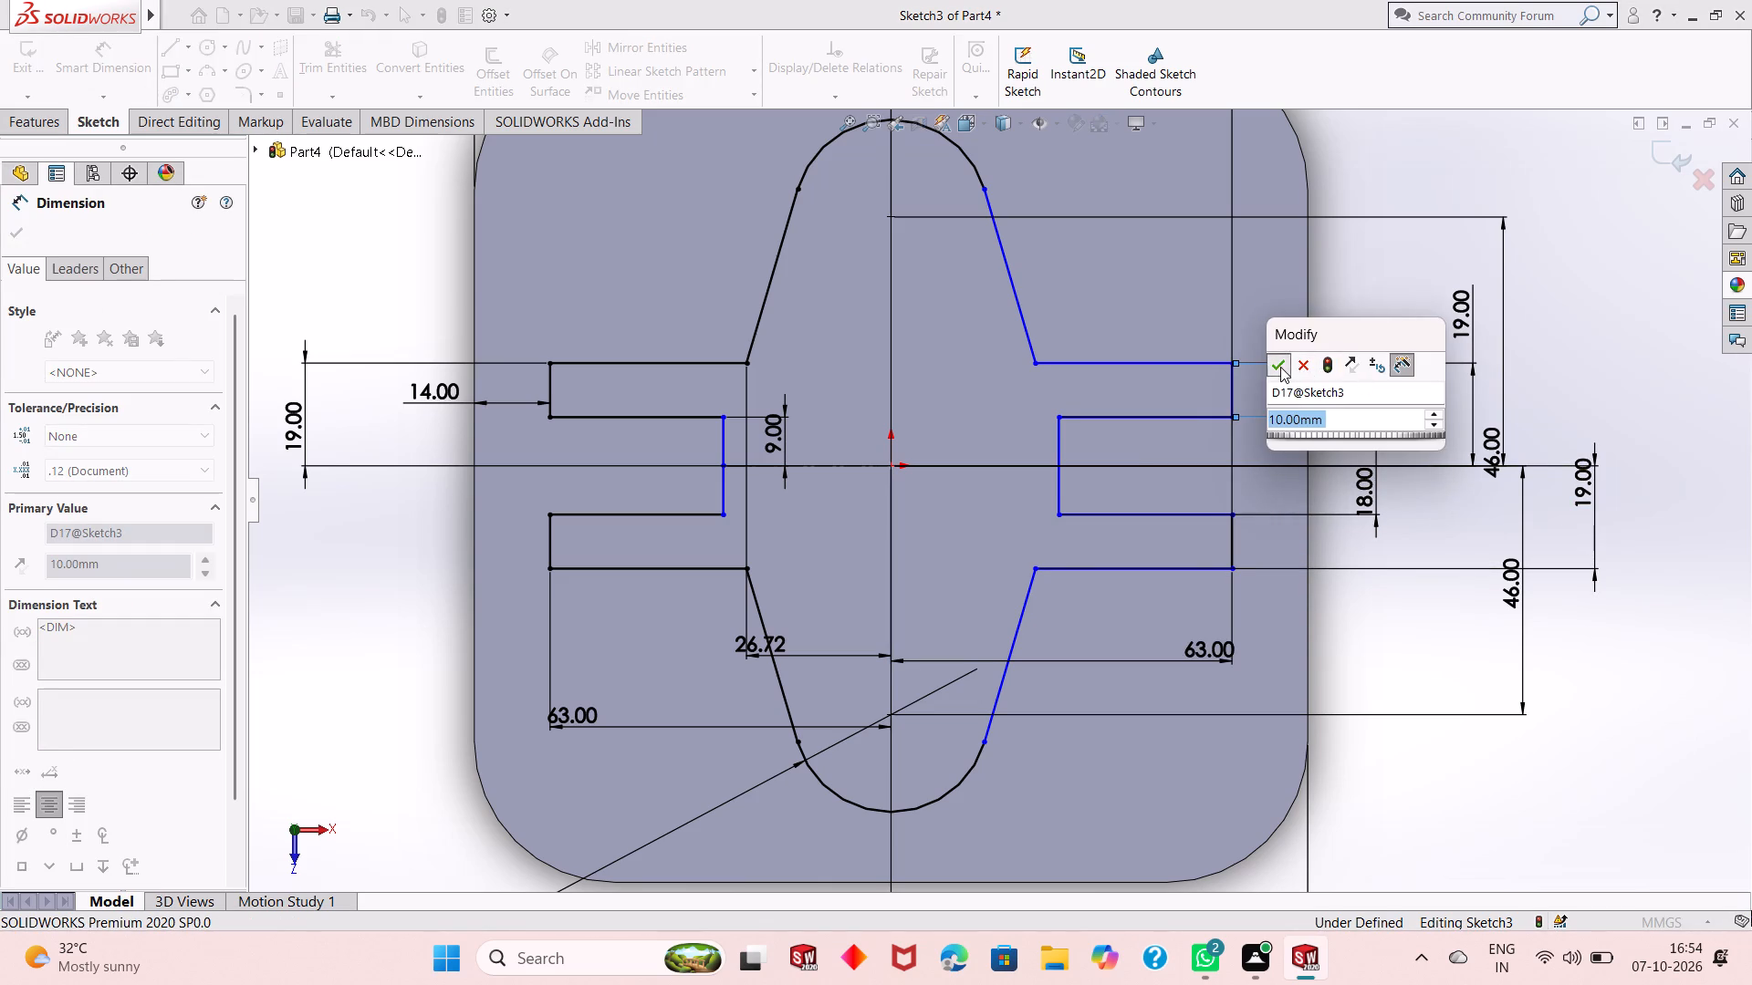
left_click(1085, 517)
left_click(1101, 565)
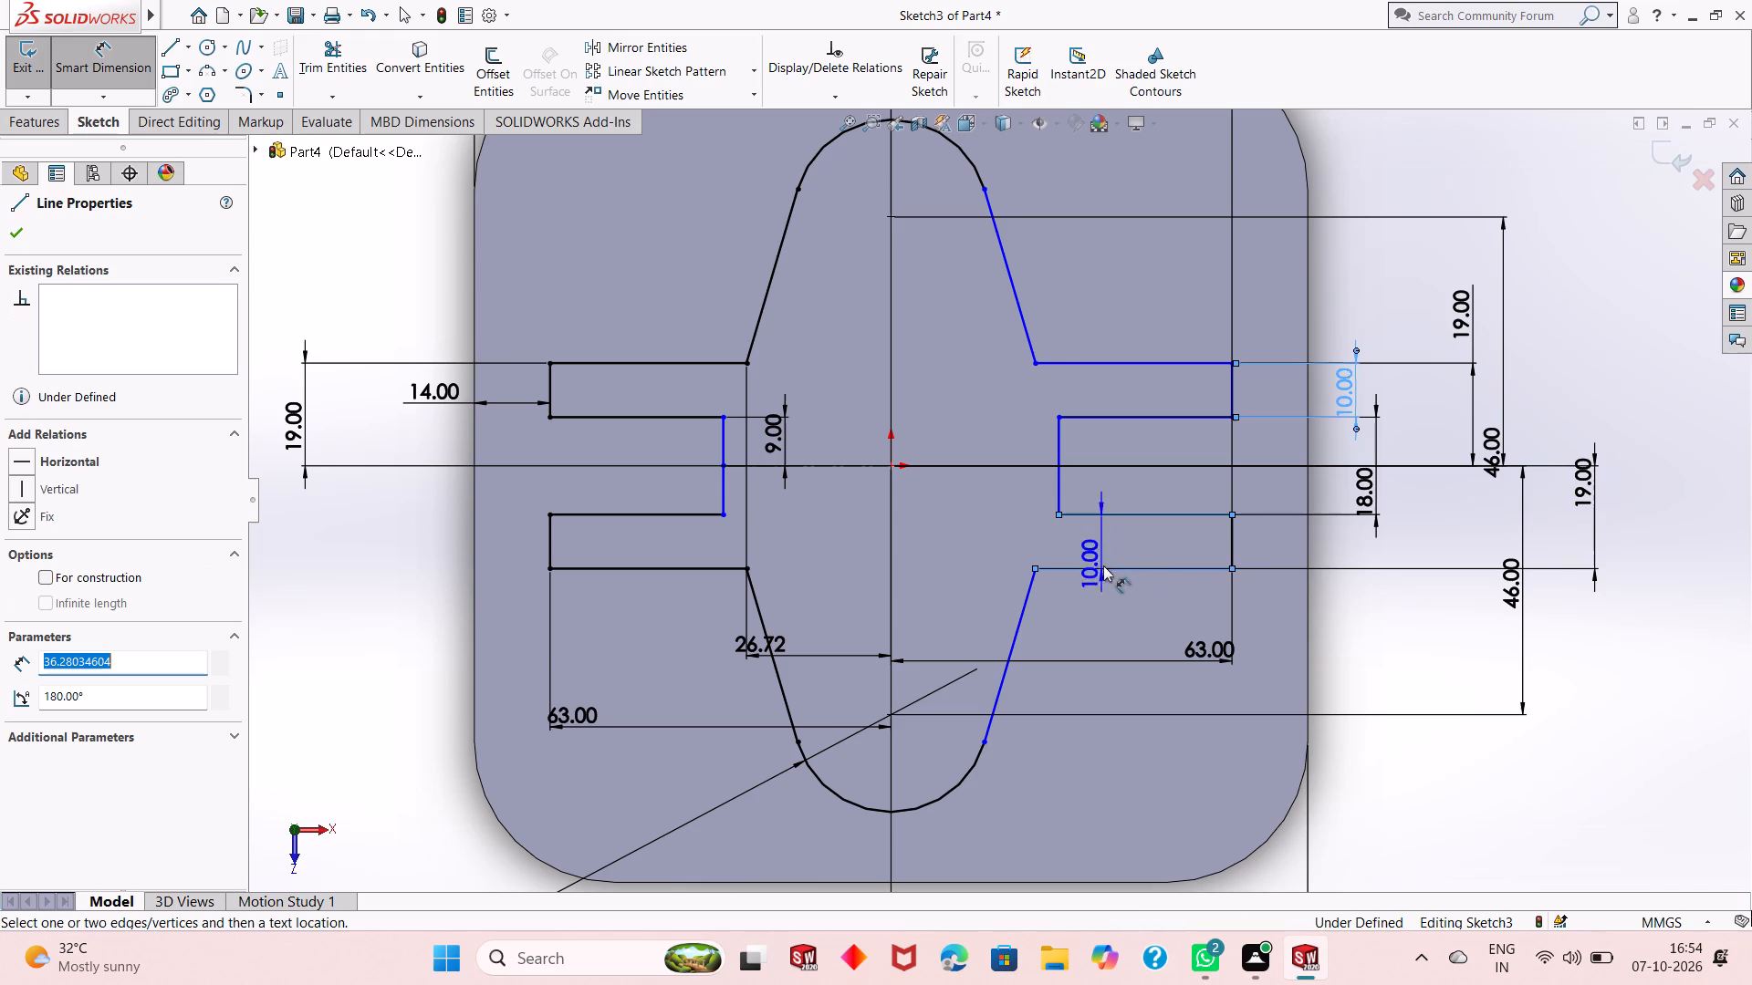
left_click(1343, 600)
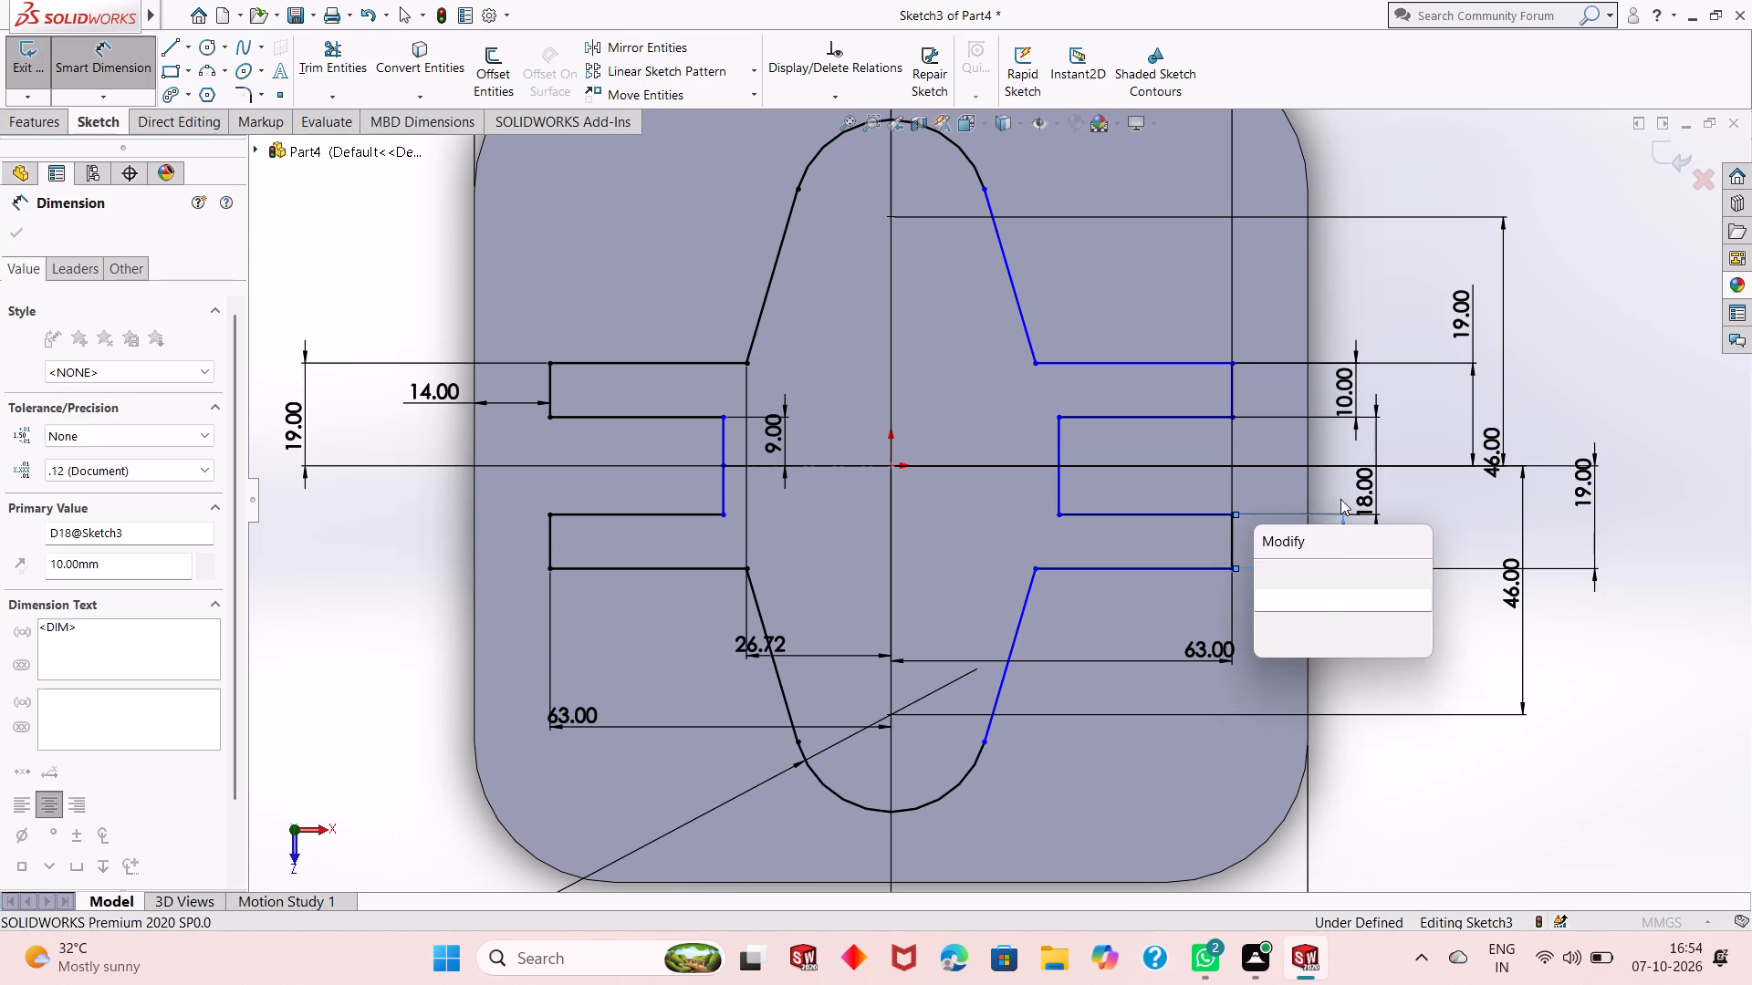
left_click(1263, 575)
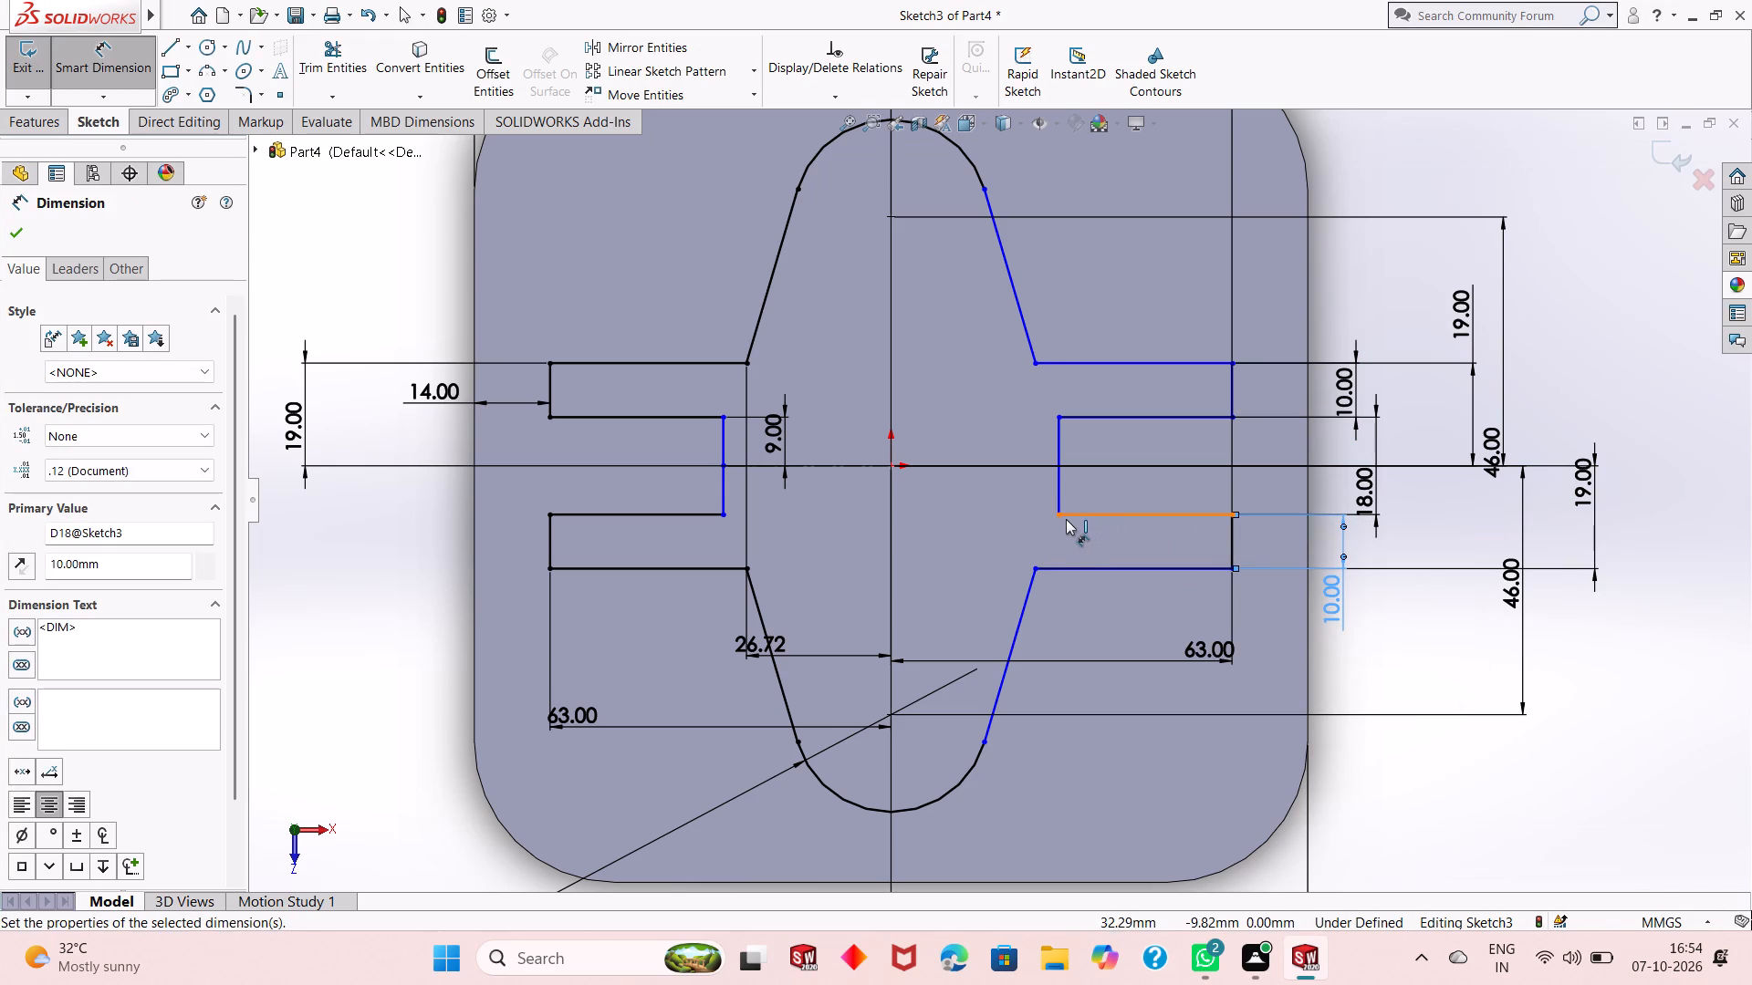
Dimension the vertical distance from the origin to the lower end of the line connecting the two right arms.
left_click(1060, 516)
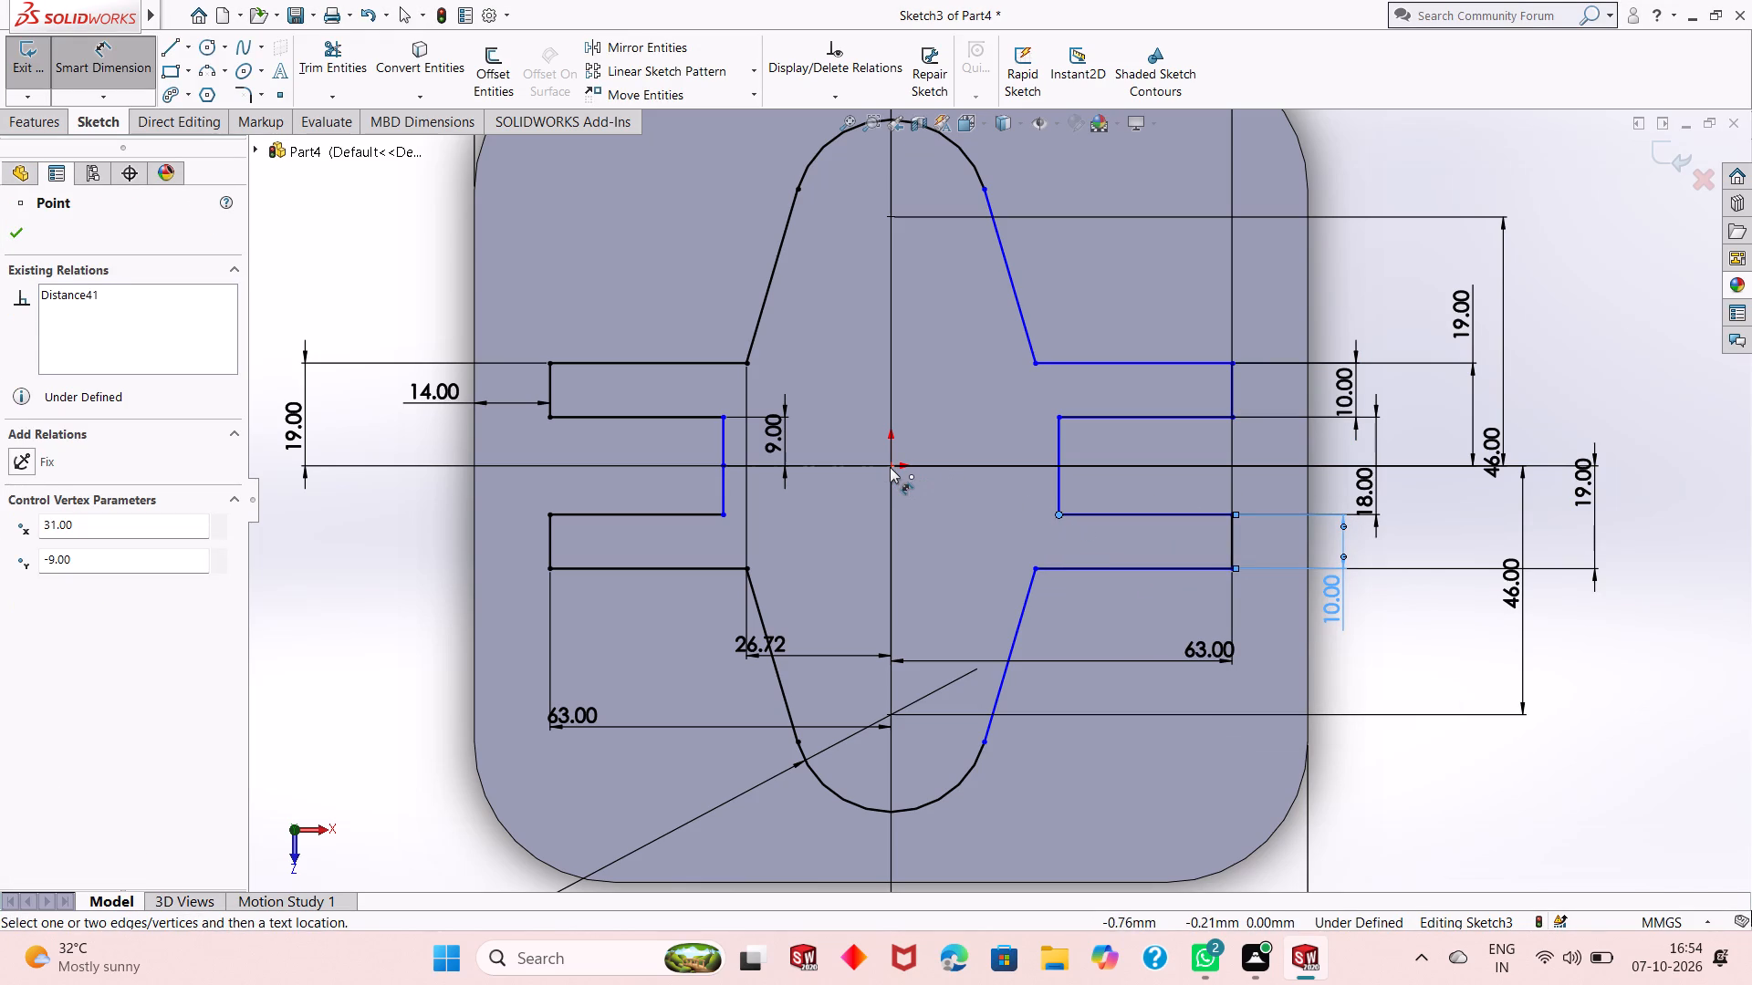
left_click(890, 467)
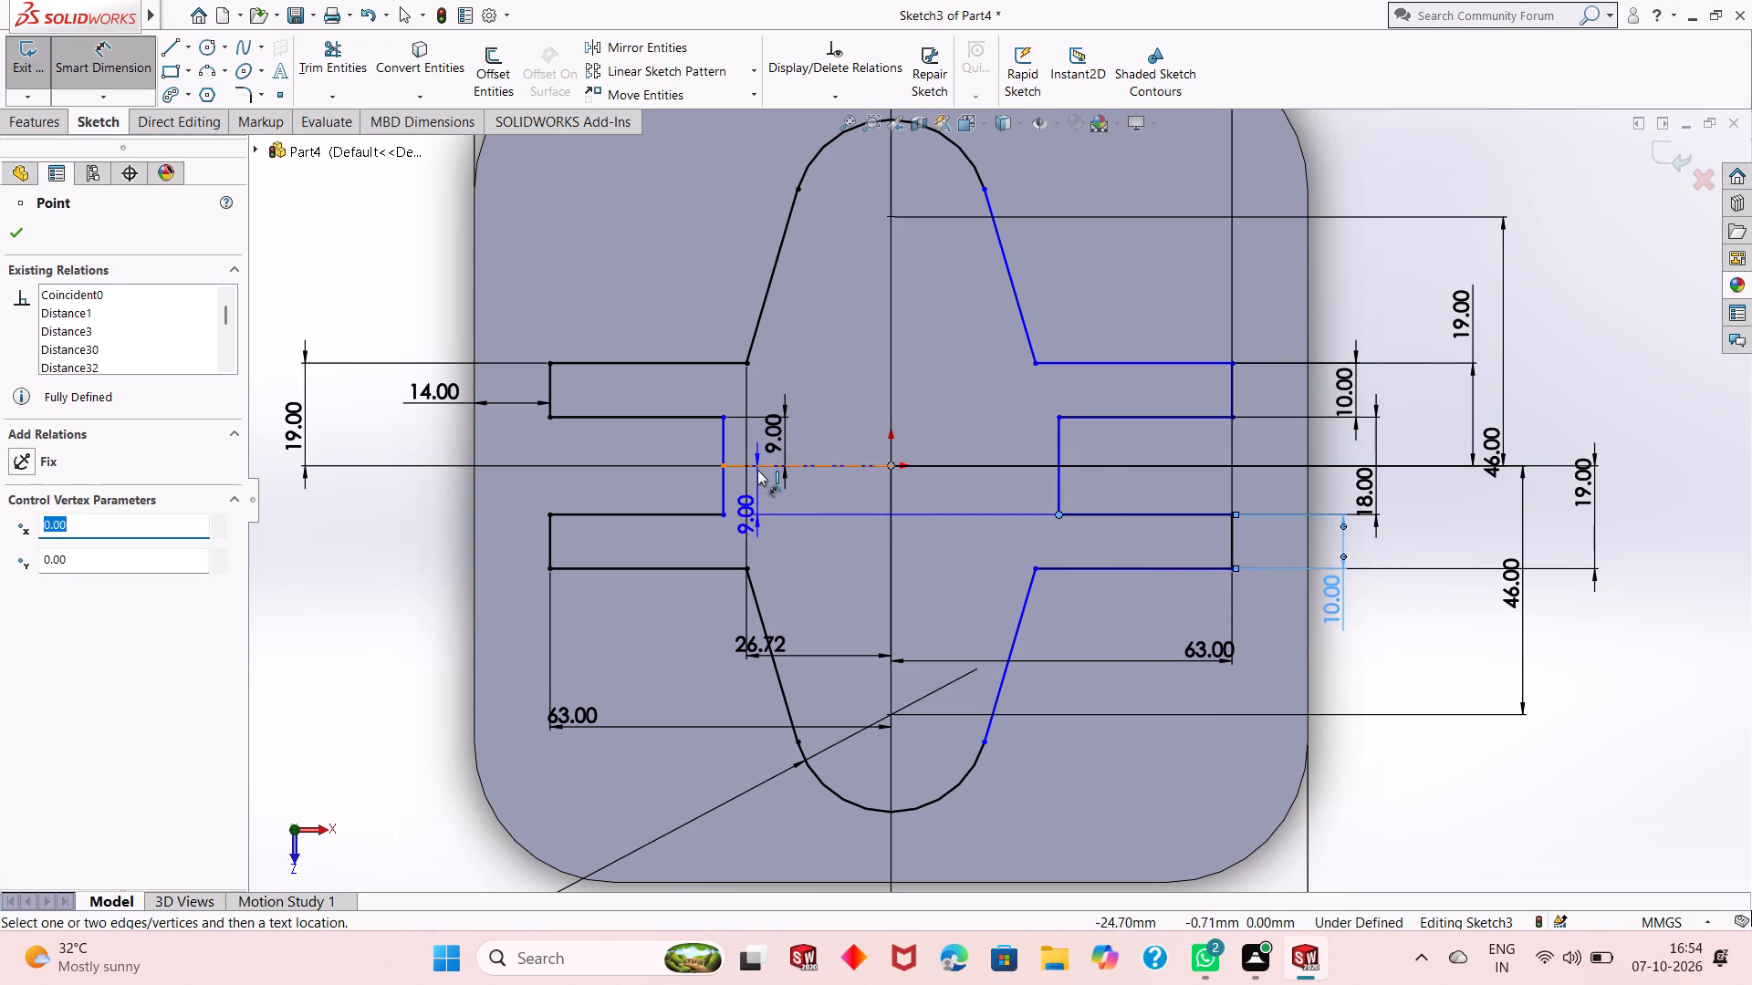
left_click(839, 469)
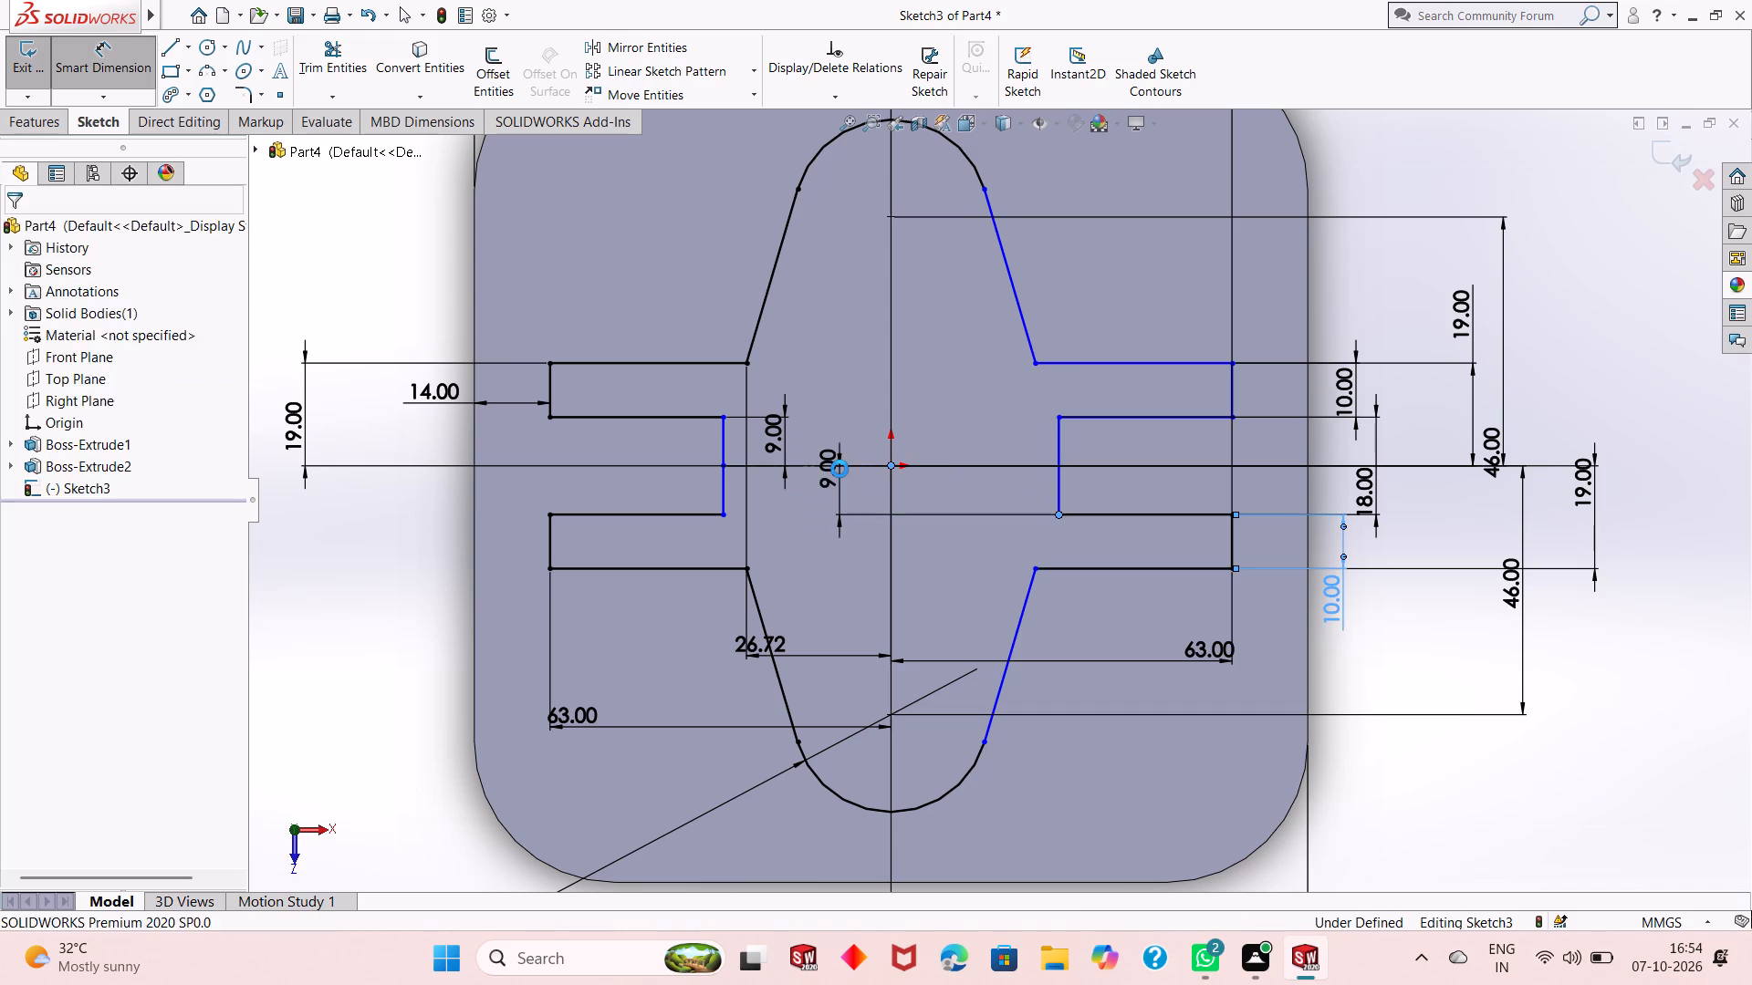
left_click(764, 443)
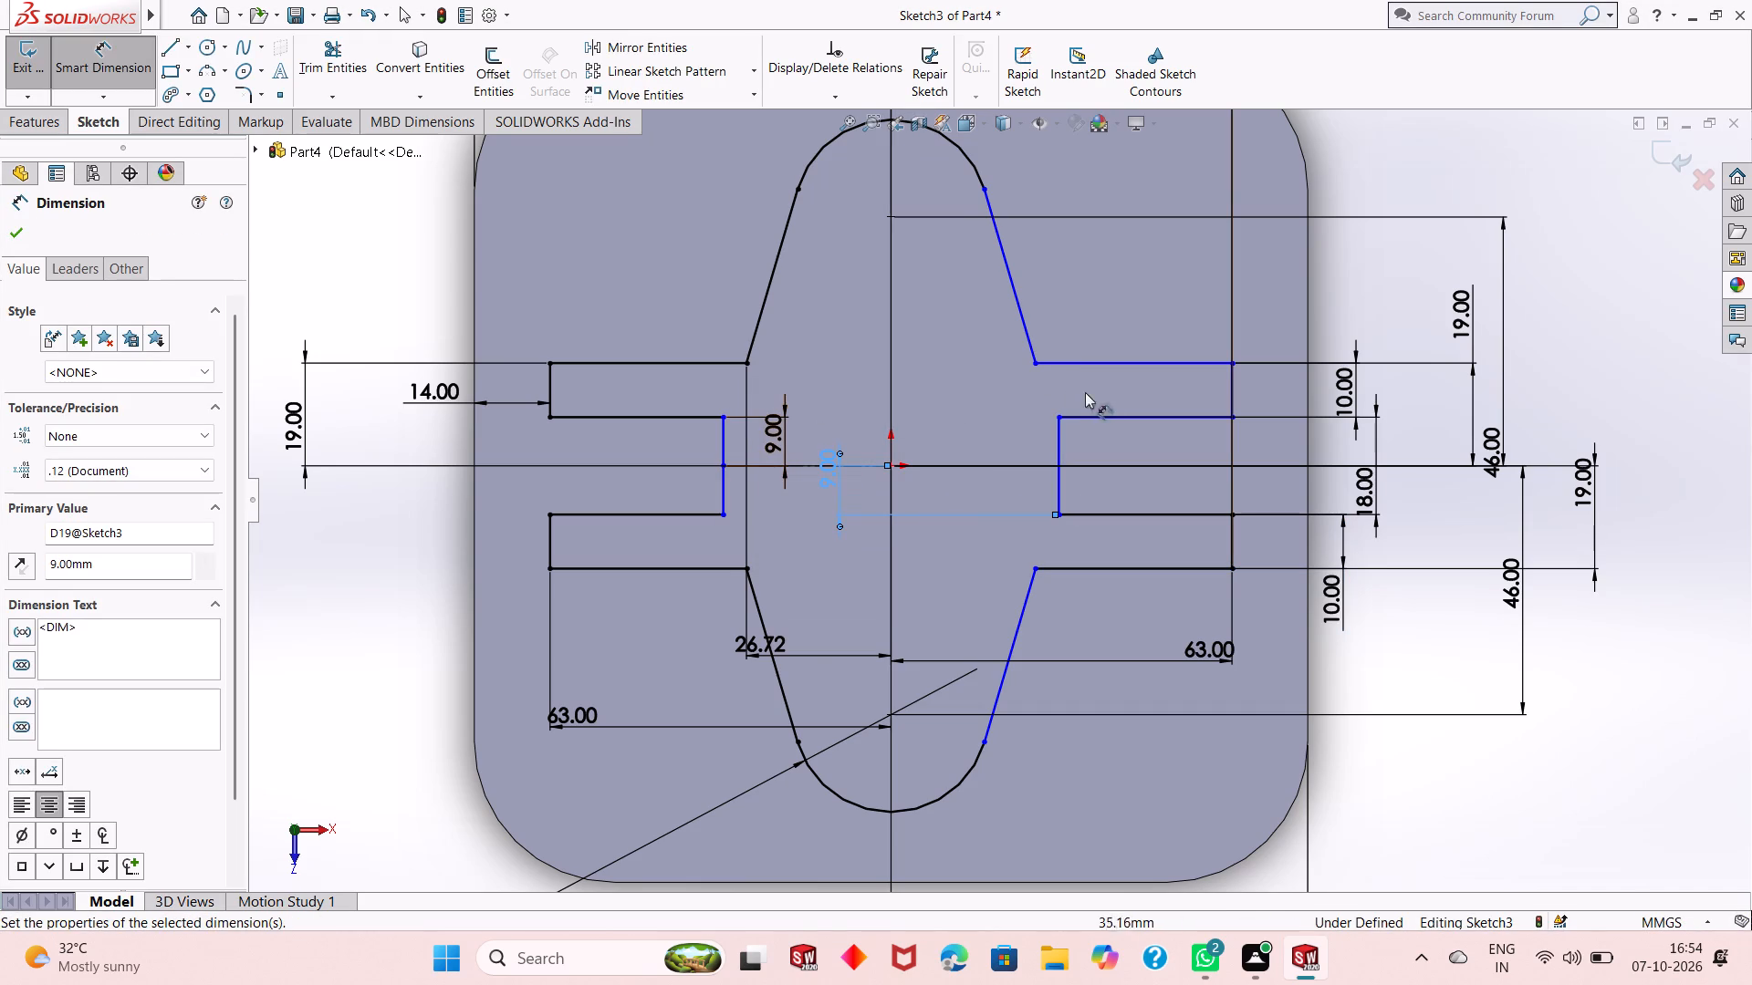
Dimension the vertical distance between the two points where the right slanted lines meet the end arcs.
scroll(1103, 563, "up", 1)
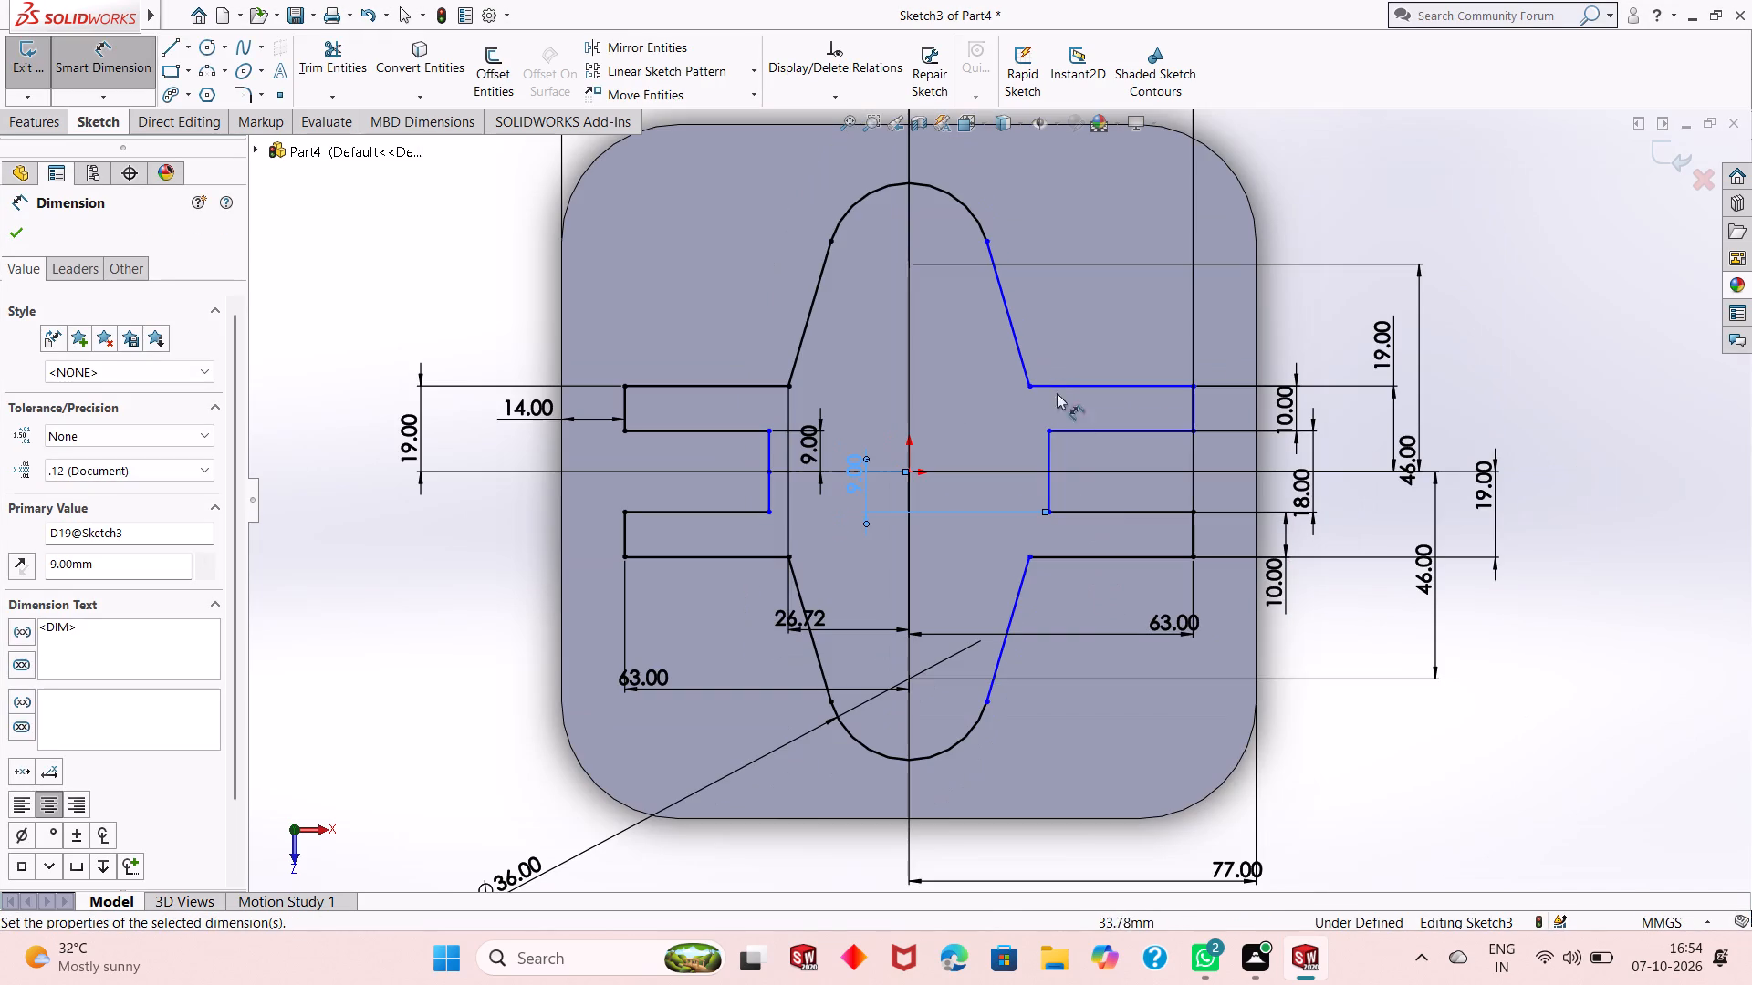
left_click(988, 237)
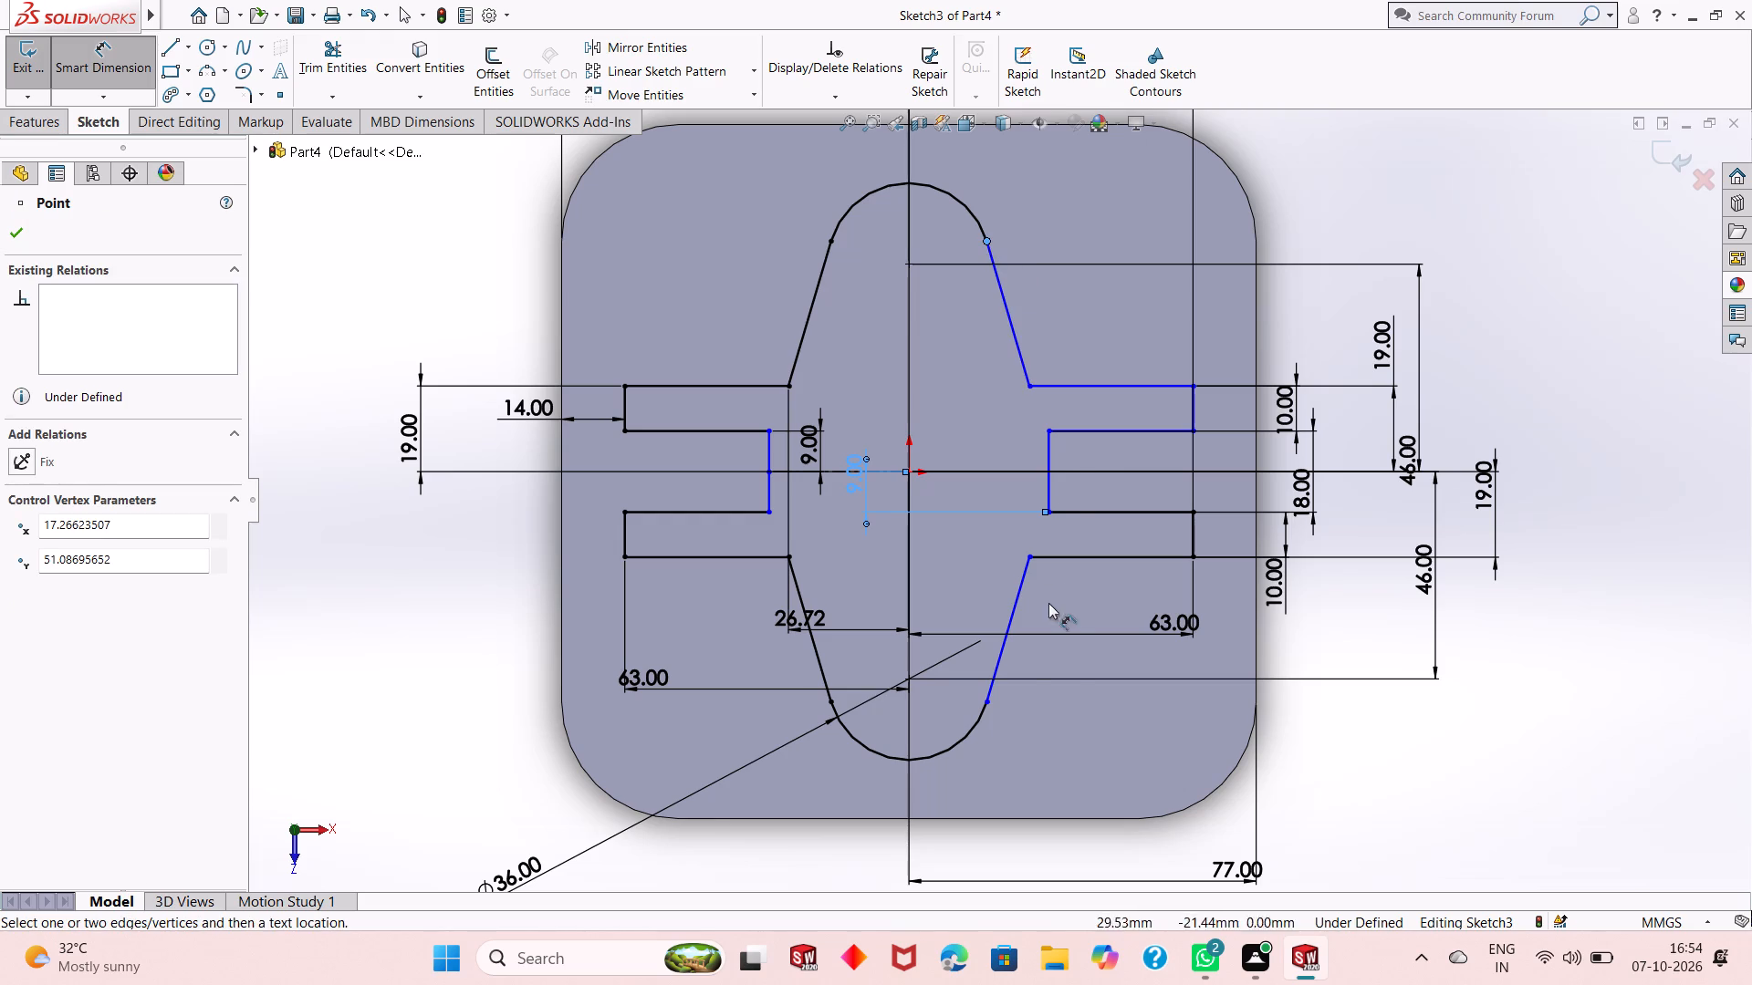
left_click(987, 698)
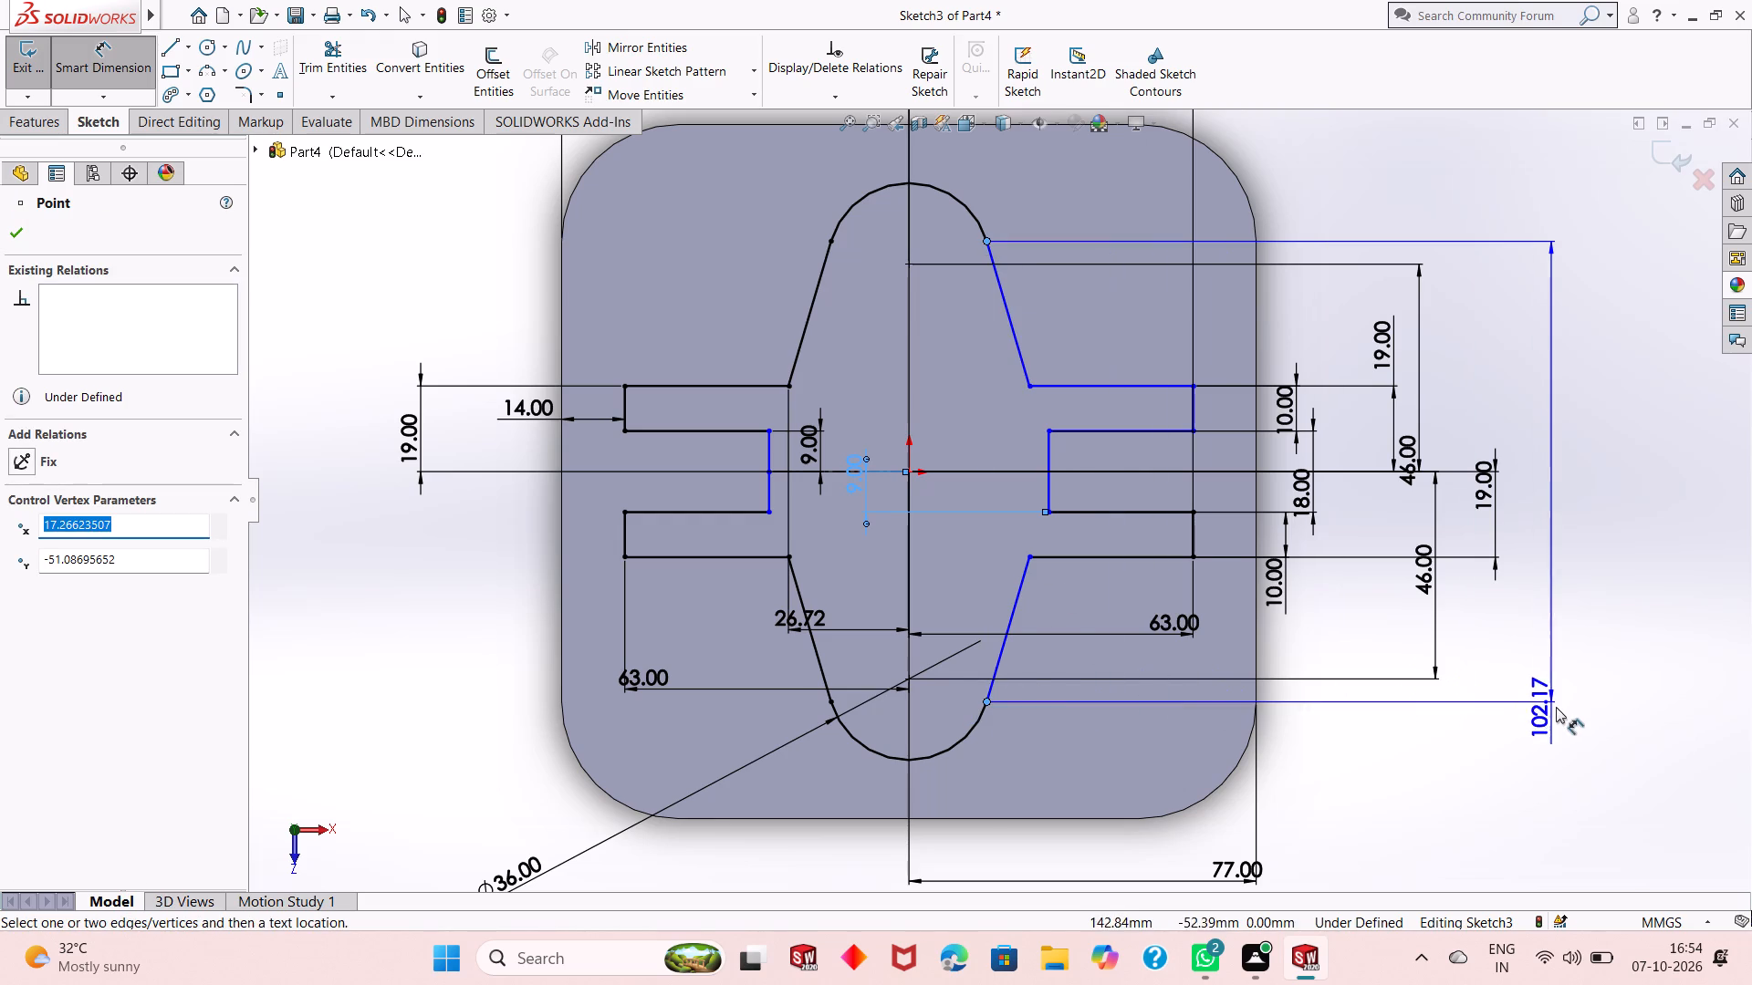
left_click(1562, 697)
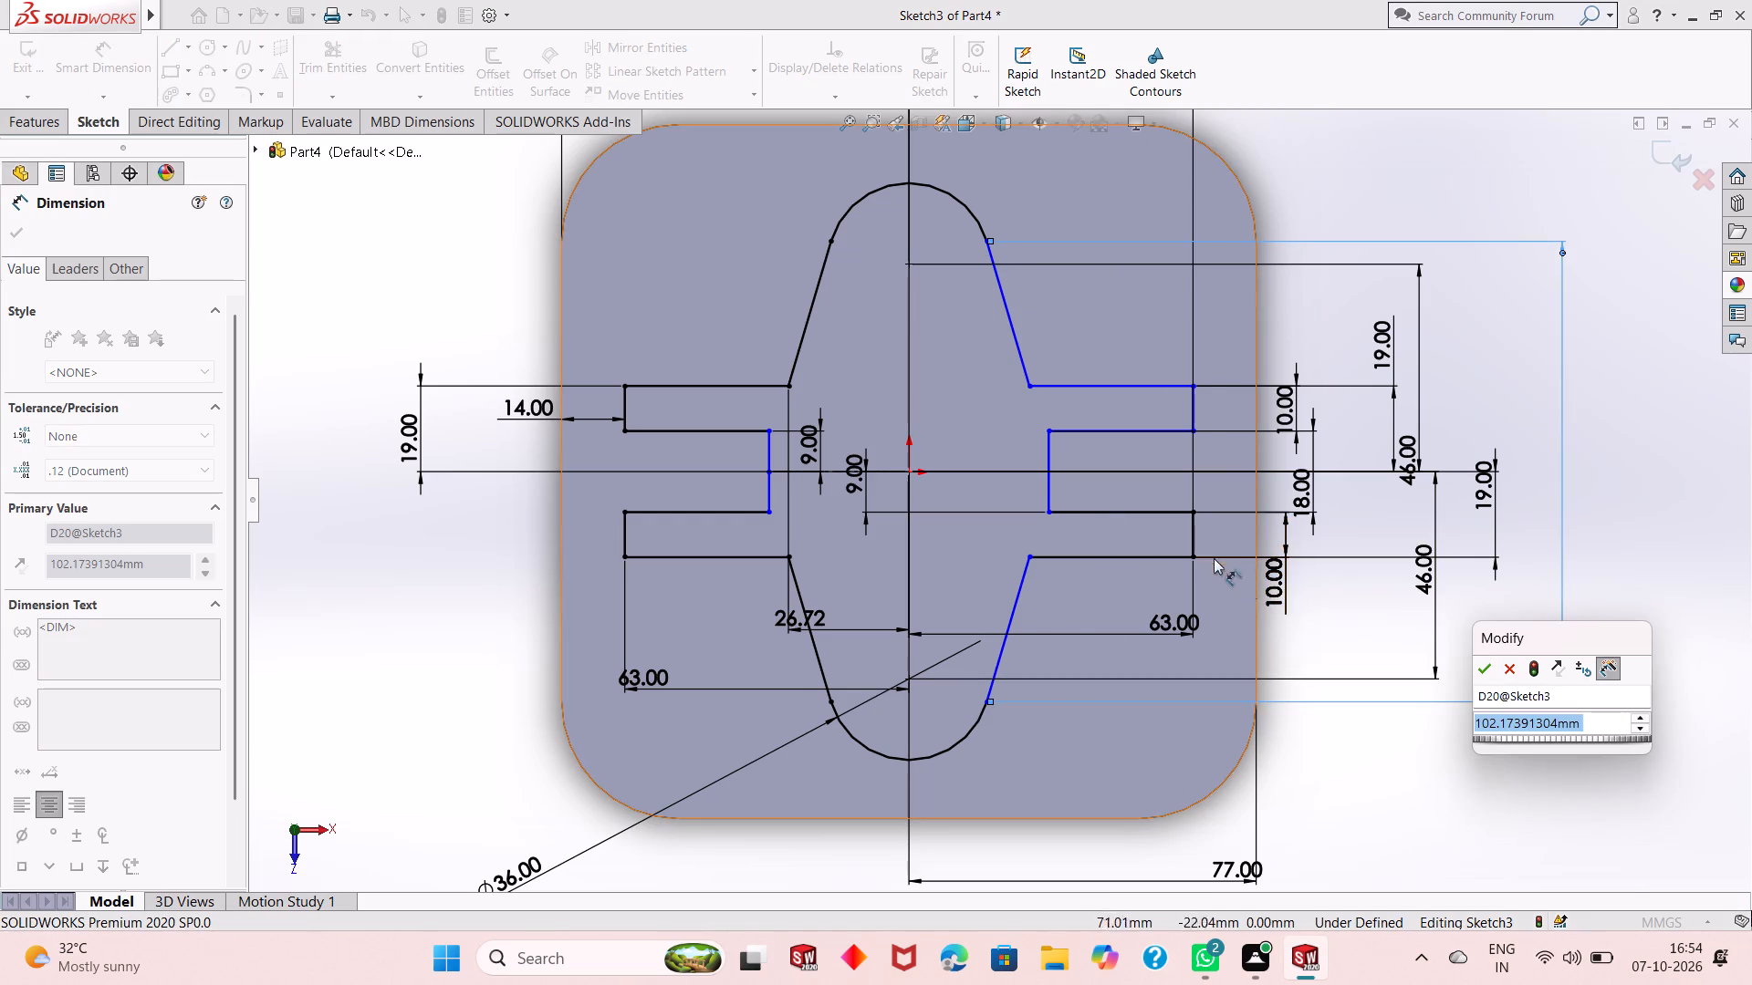
left_click(1478, 671)
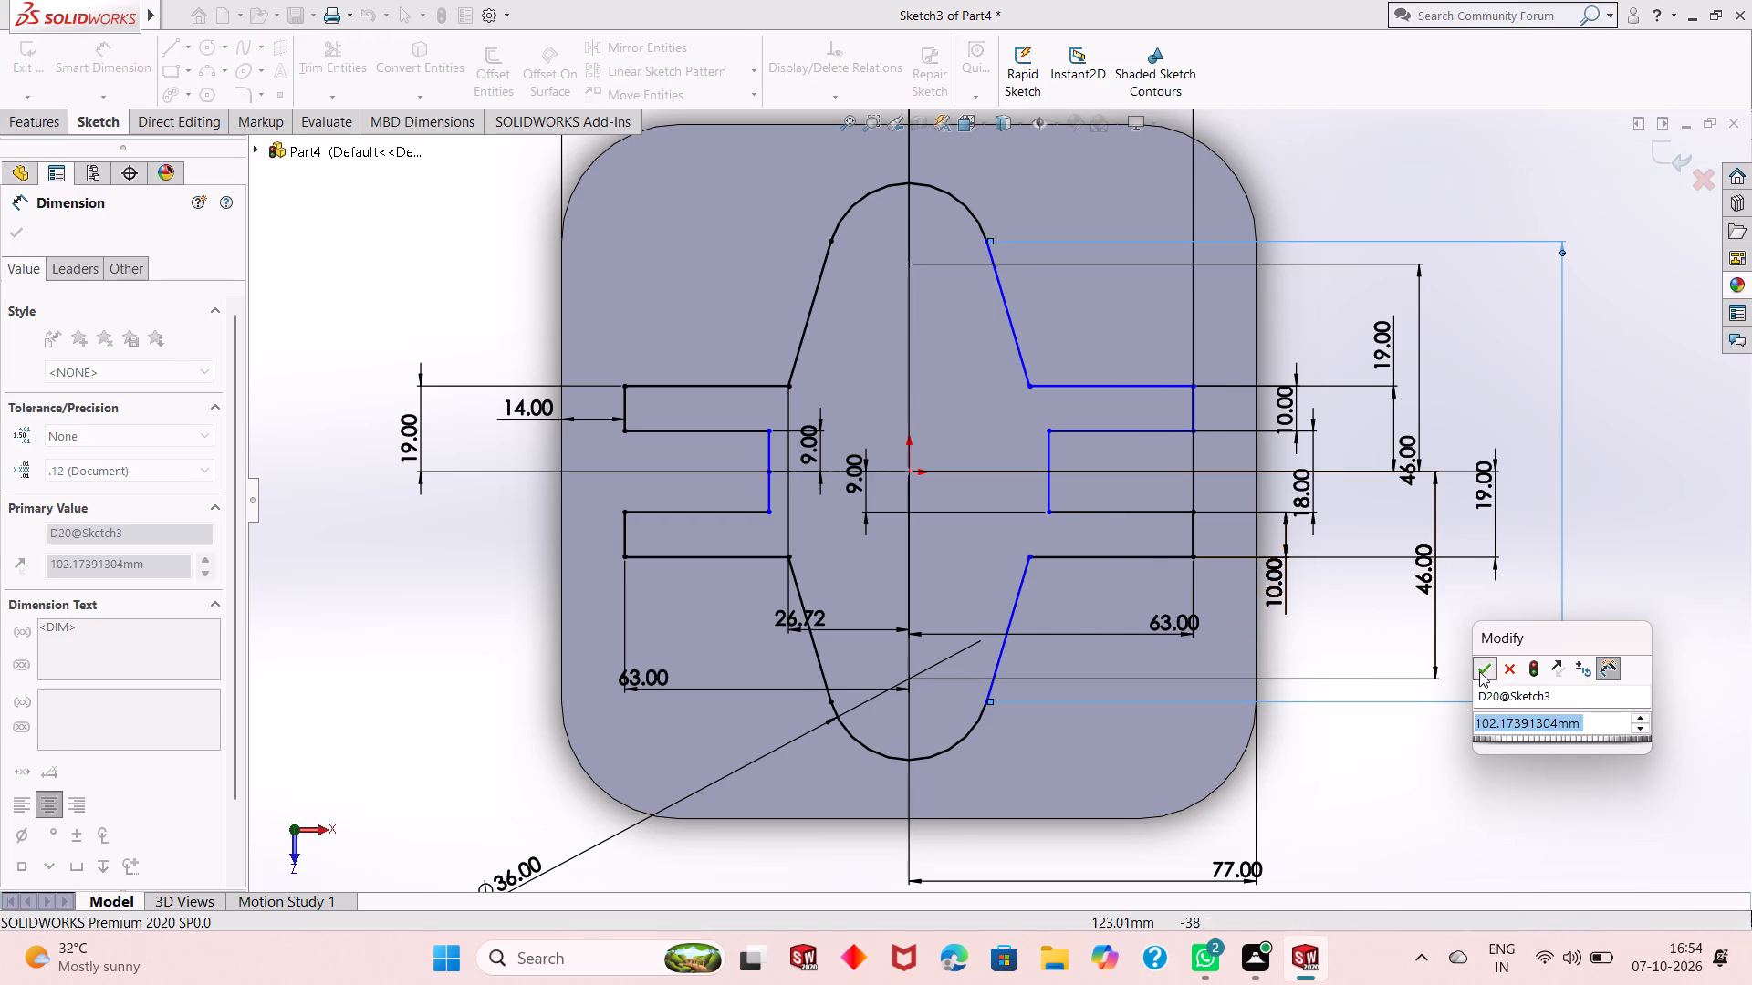
Dimension the horizontal distance from the origin to the lower end of the line connecting the two right arms.
left_click(1044, 514)
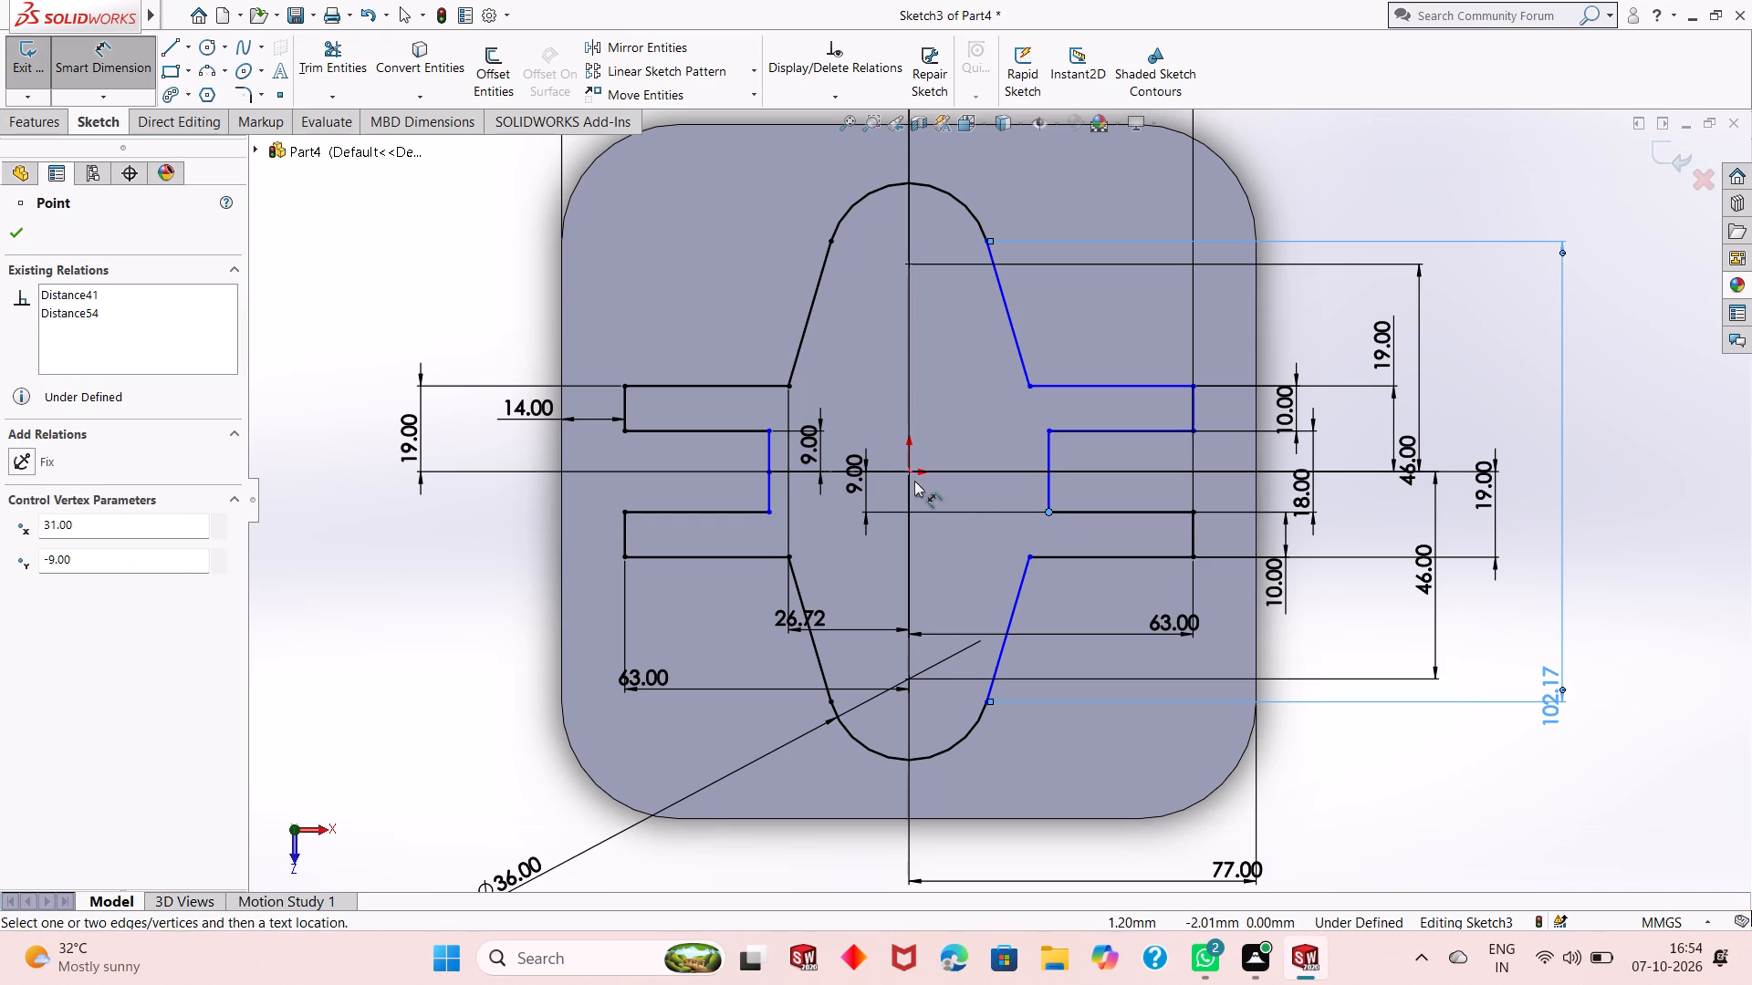
left_click(906, 472)
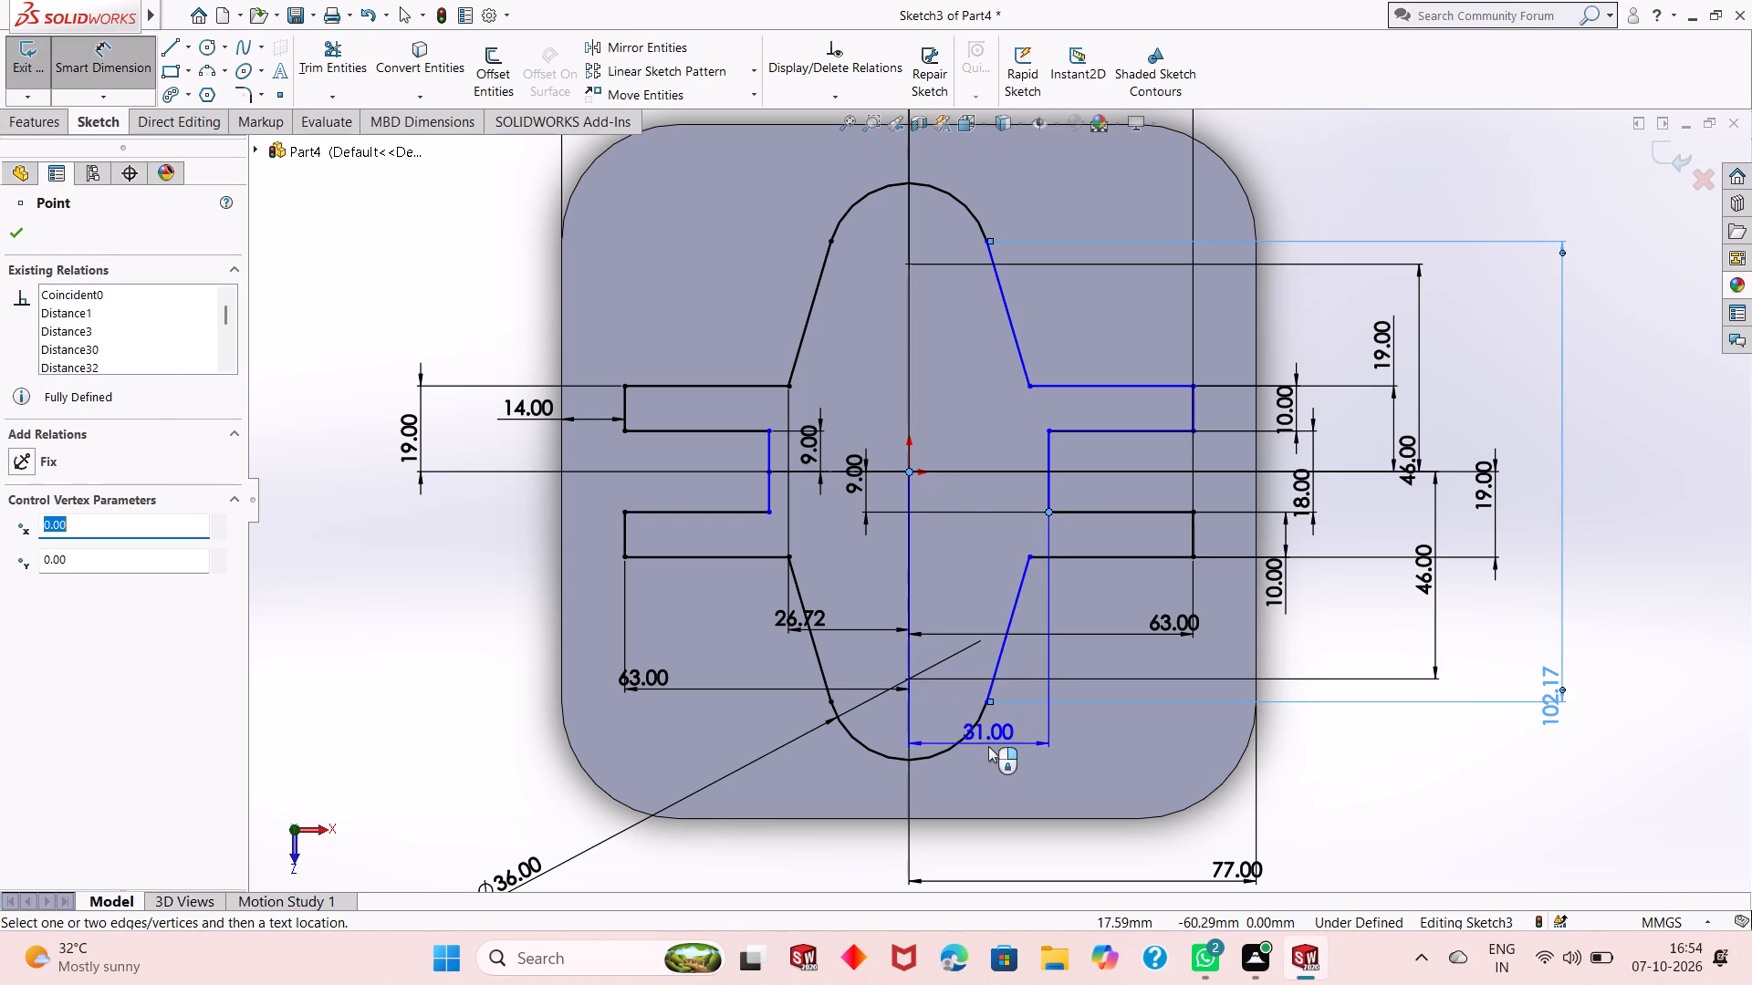
left_click(990, 752)
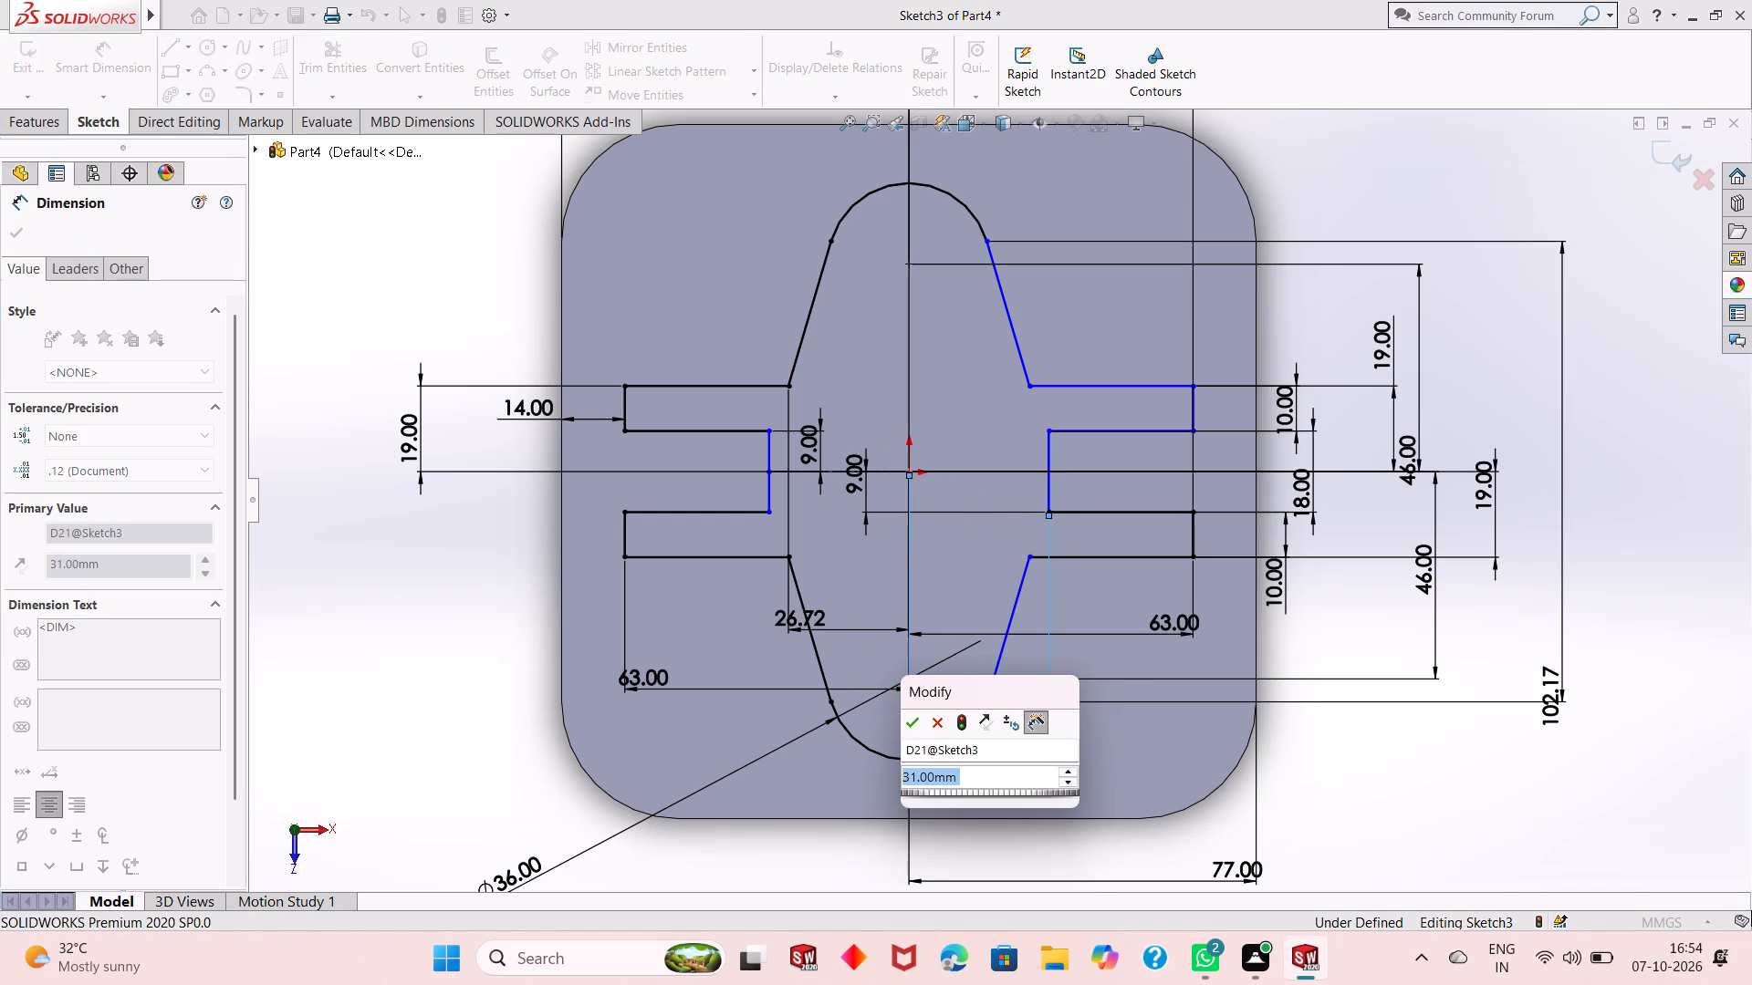
key("Return")
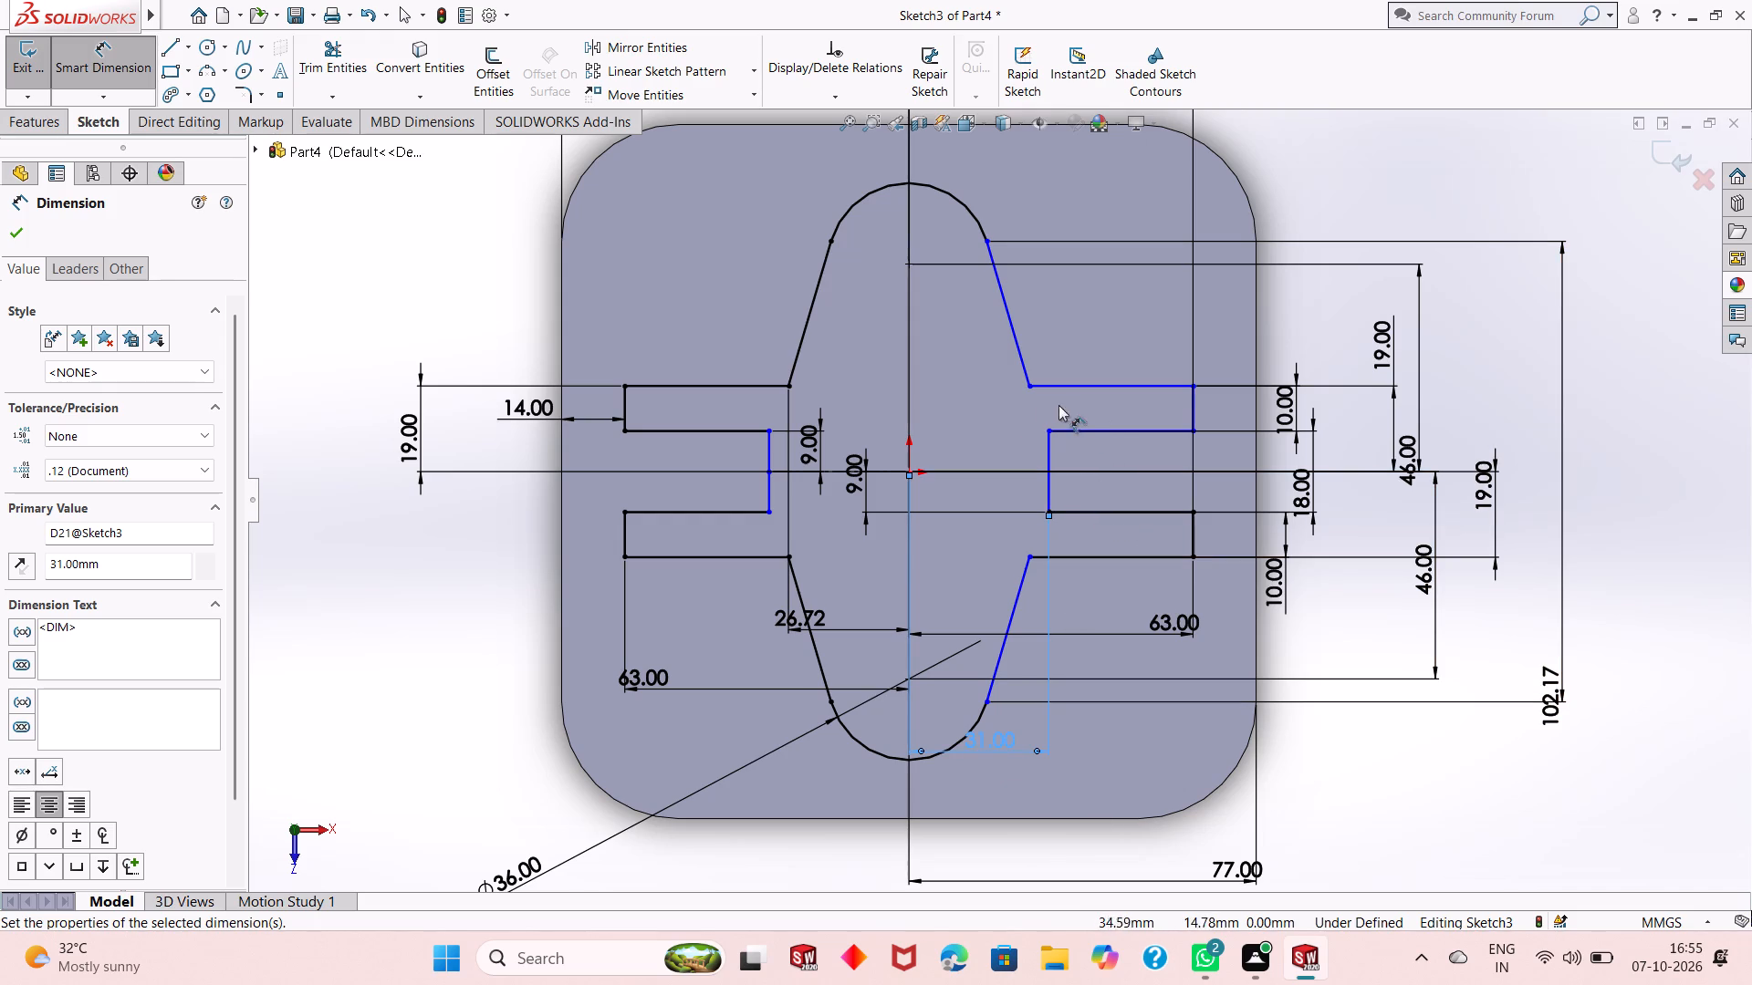
Dimension the length of the mirrored right upper arm's top edge.
scroll(1013, 417, "down", 2)
scroll(1012, 418, "up", 1)
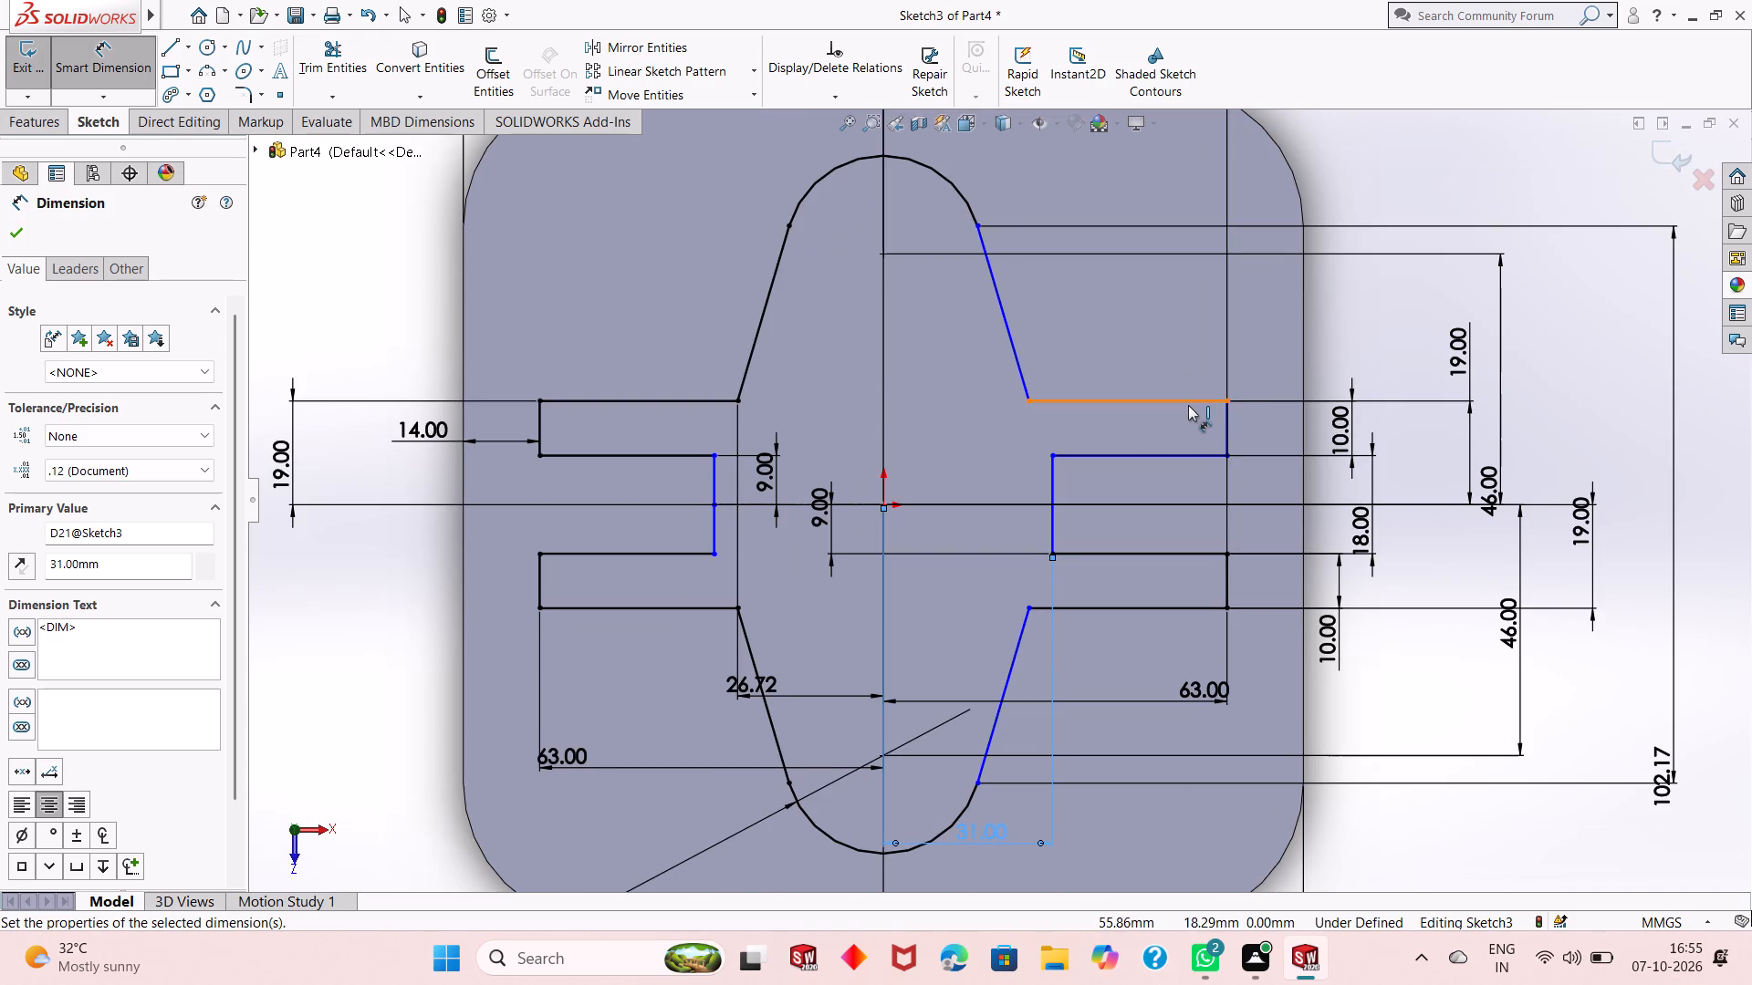
left_click(1188, 405)
left_click(1173, 352)
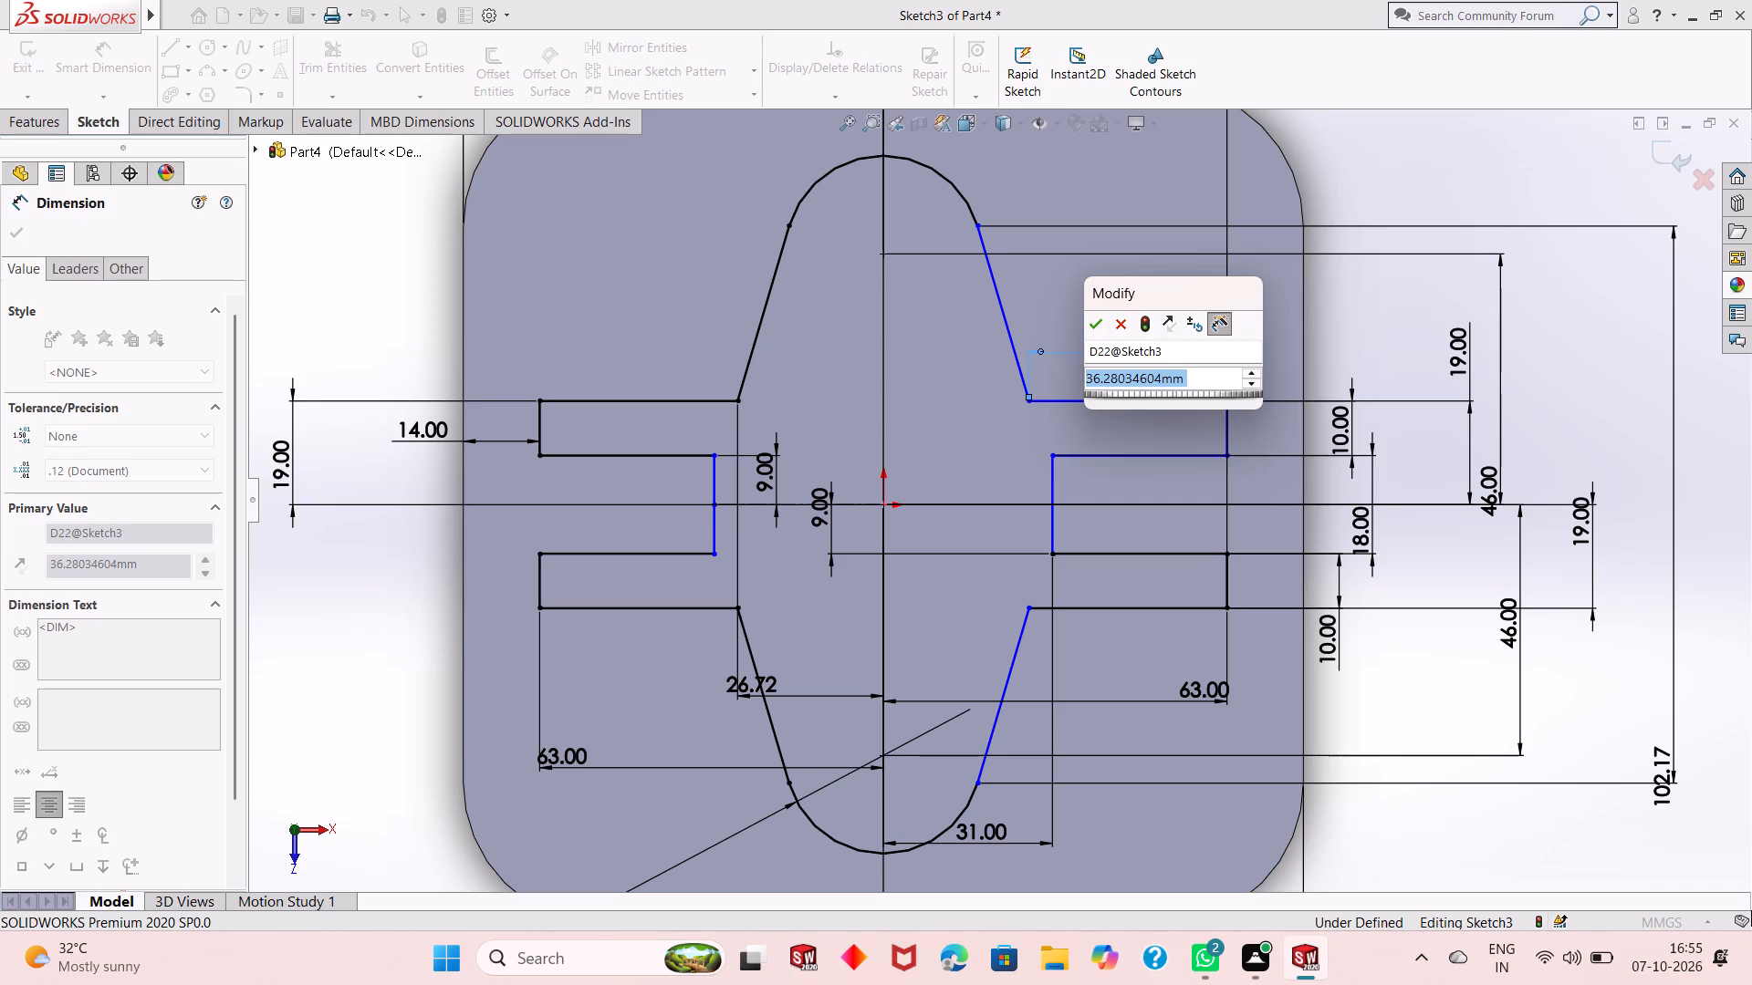
key("Return")
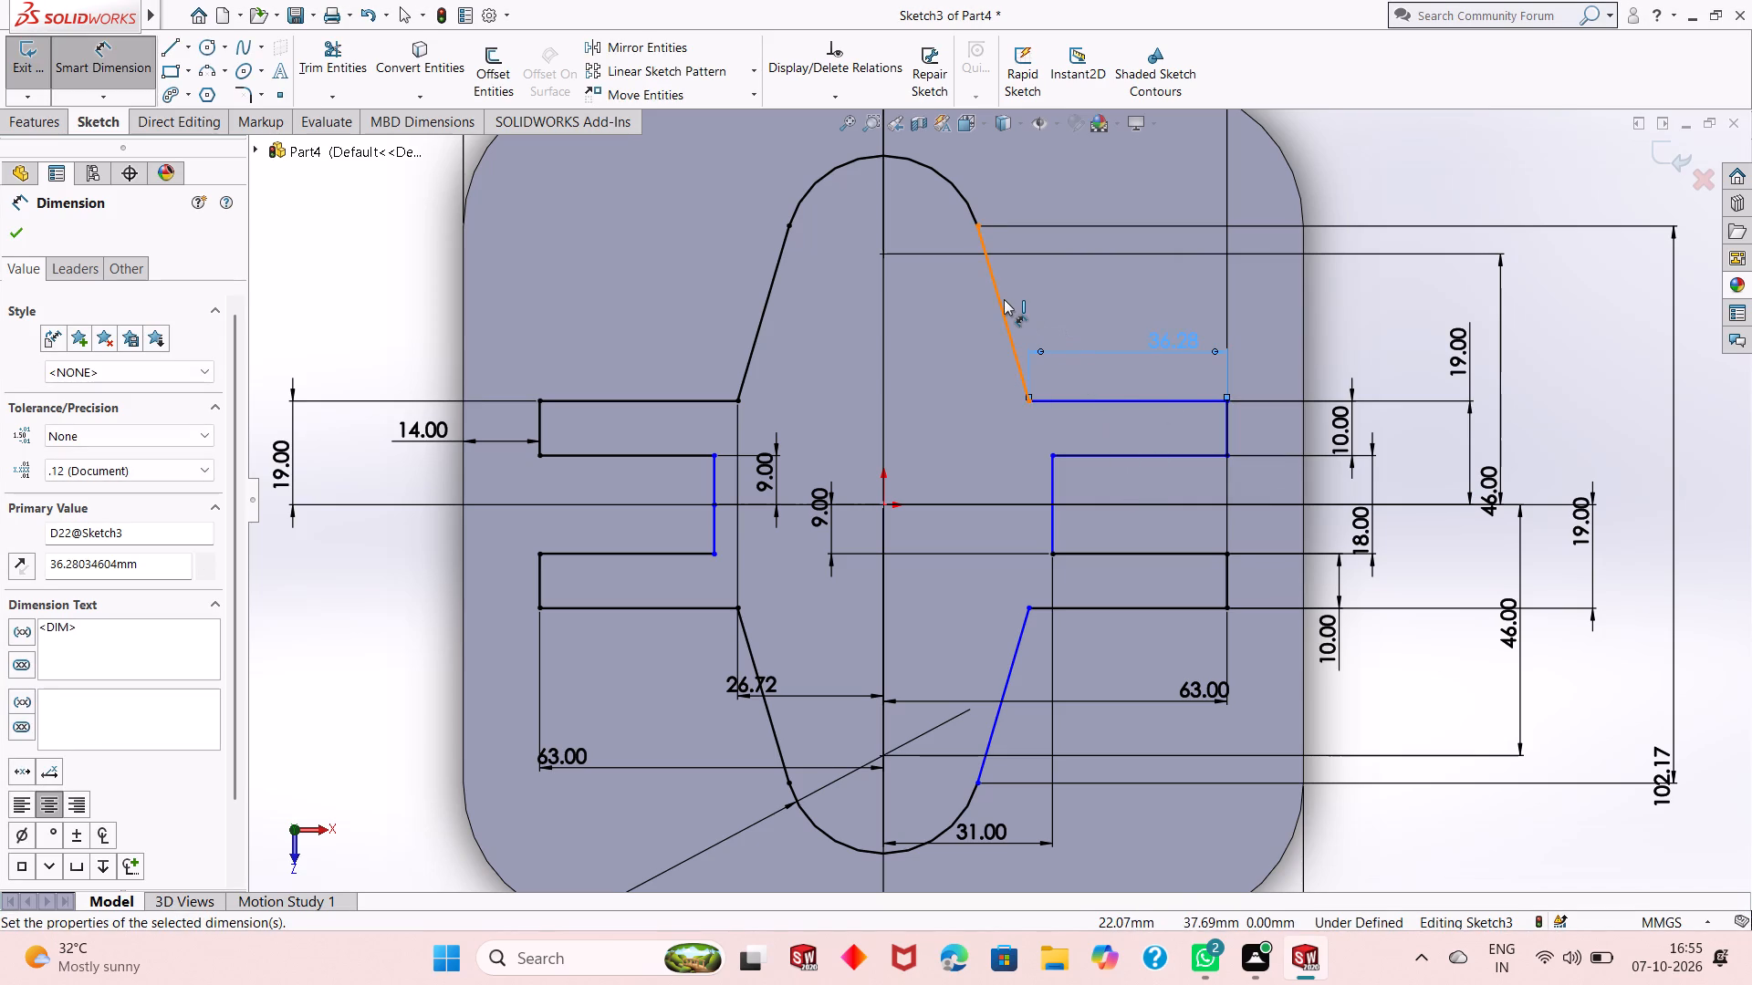
Dimension the vertical distance from the origin to the upper end of the right upper slanted line.
left_click(977, 226)
left_click(884, 510)
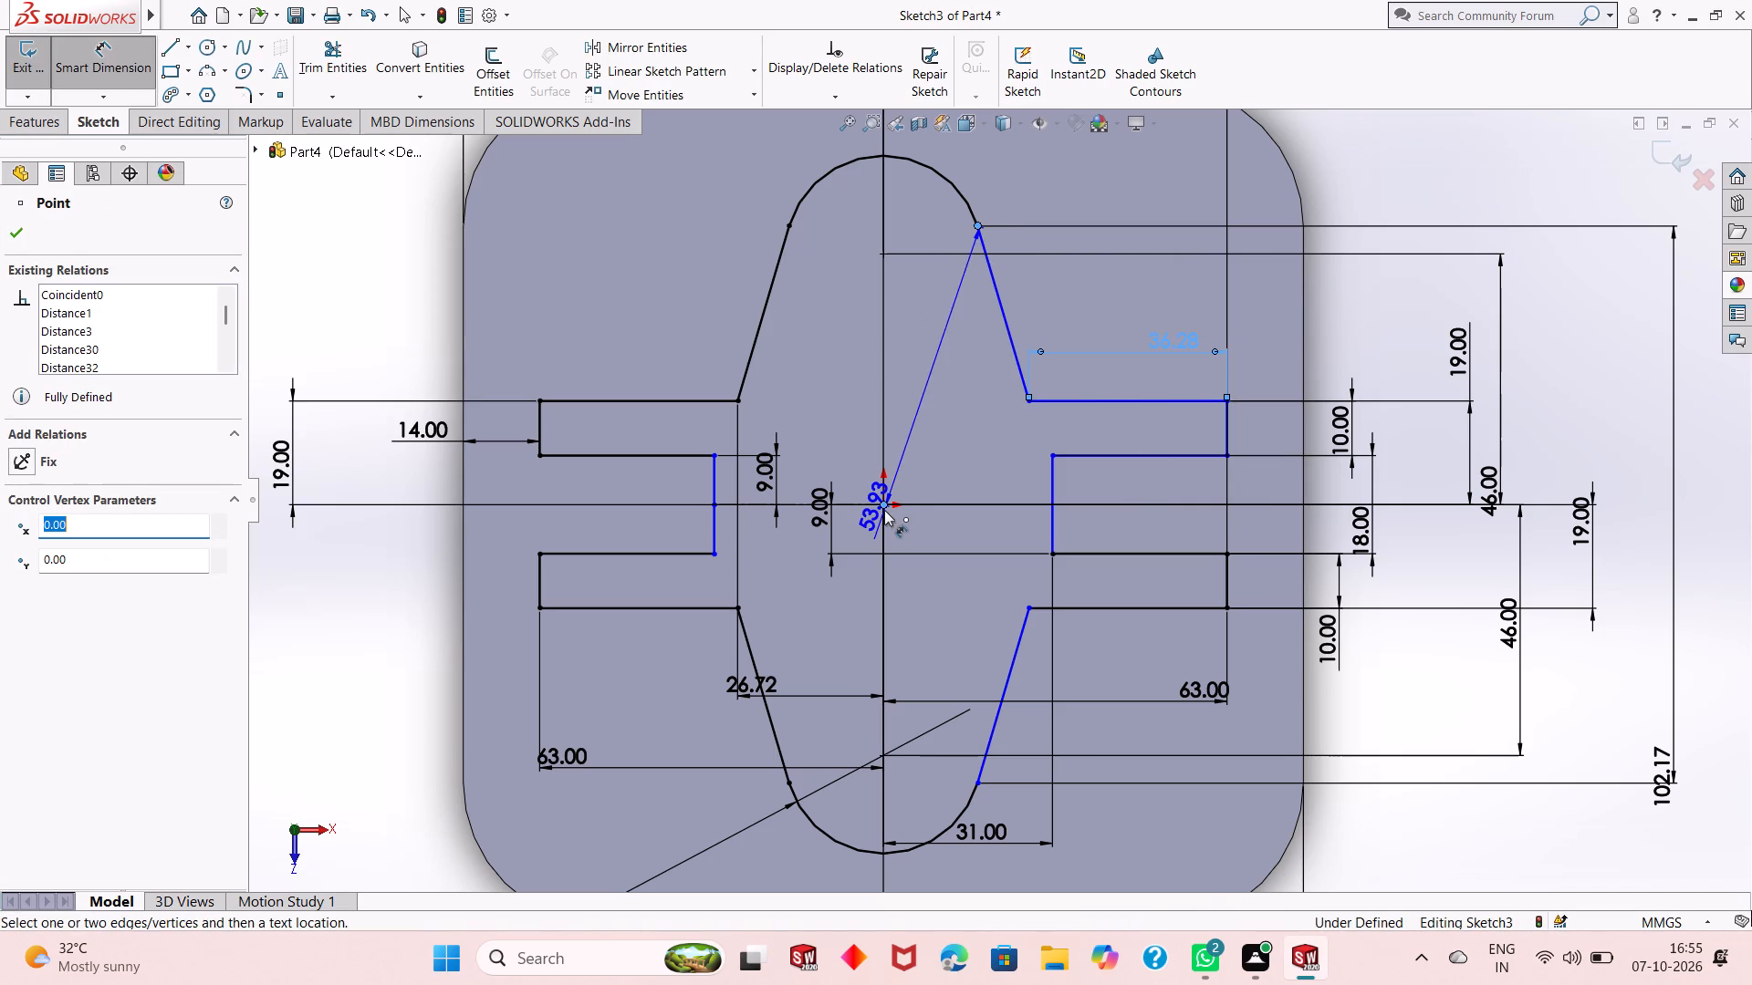
left_click(849, 416)
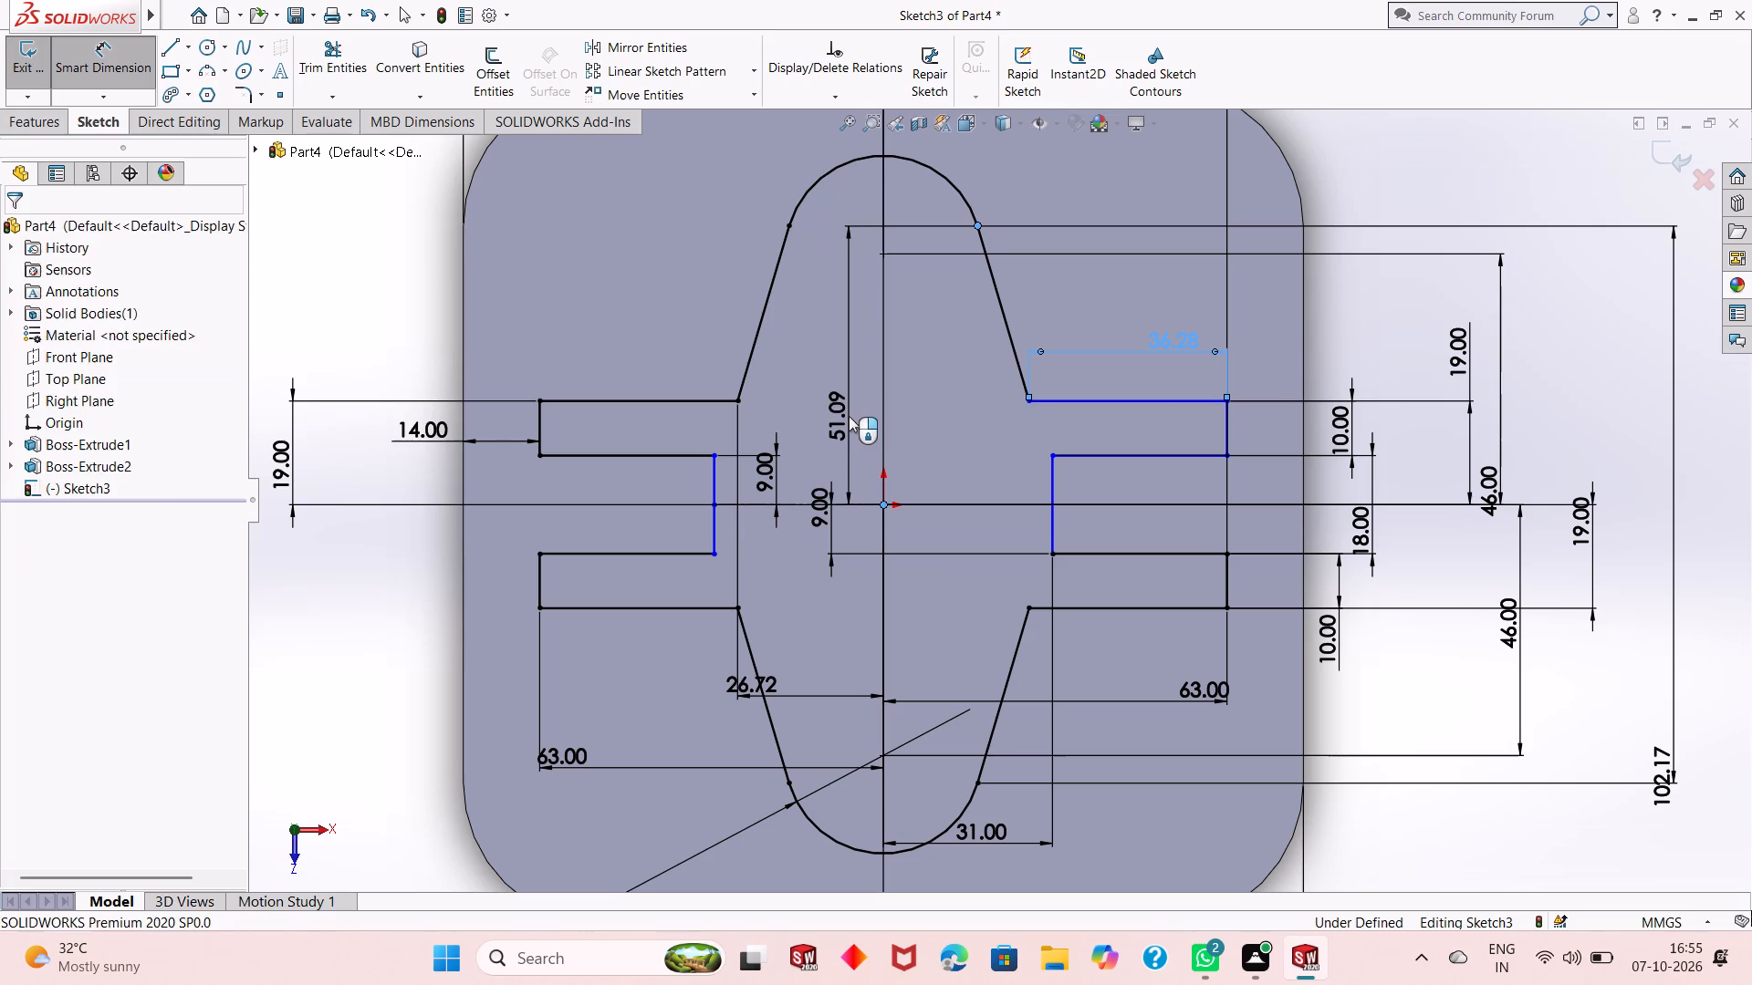
key("Return")
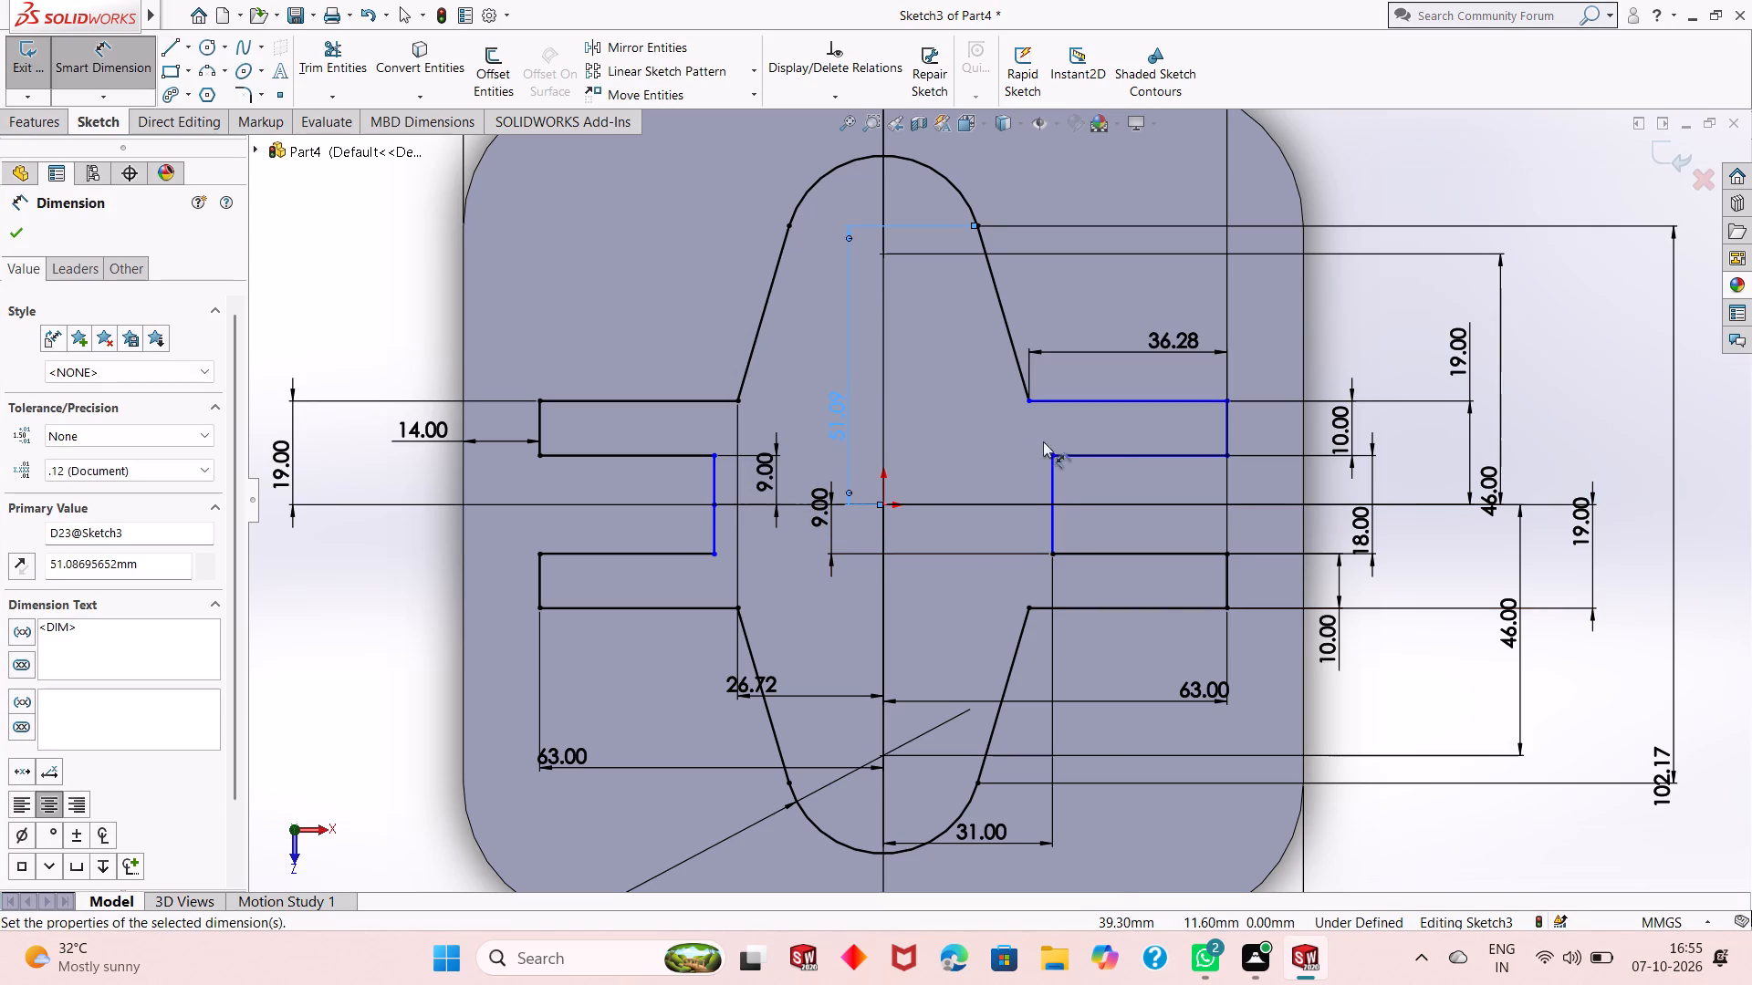
Dimension the horizontal distance between the lower inner corners of the left and right notches.
left_click(712, 551)
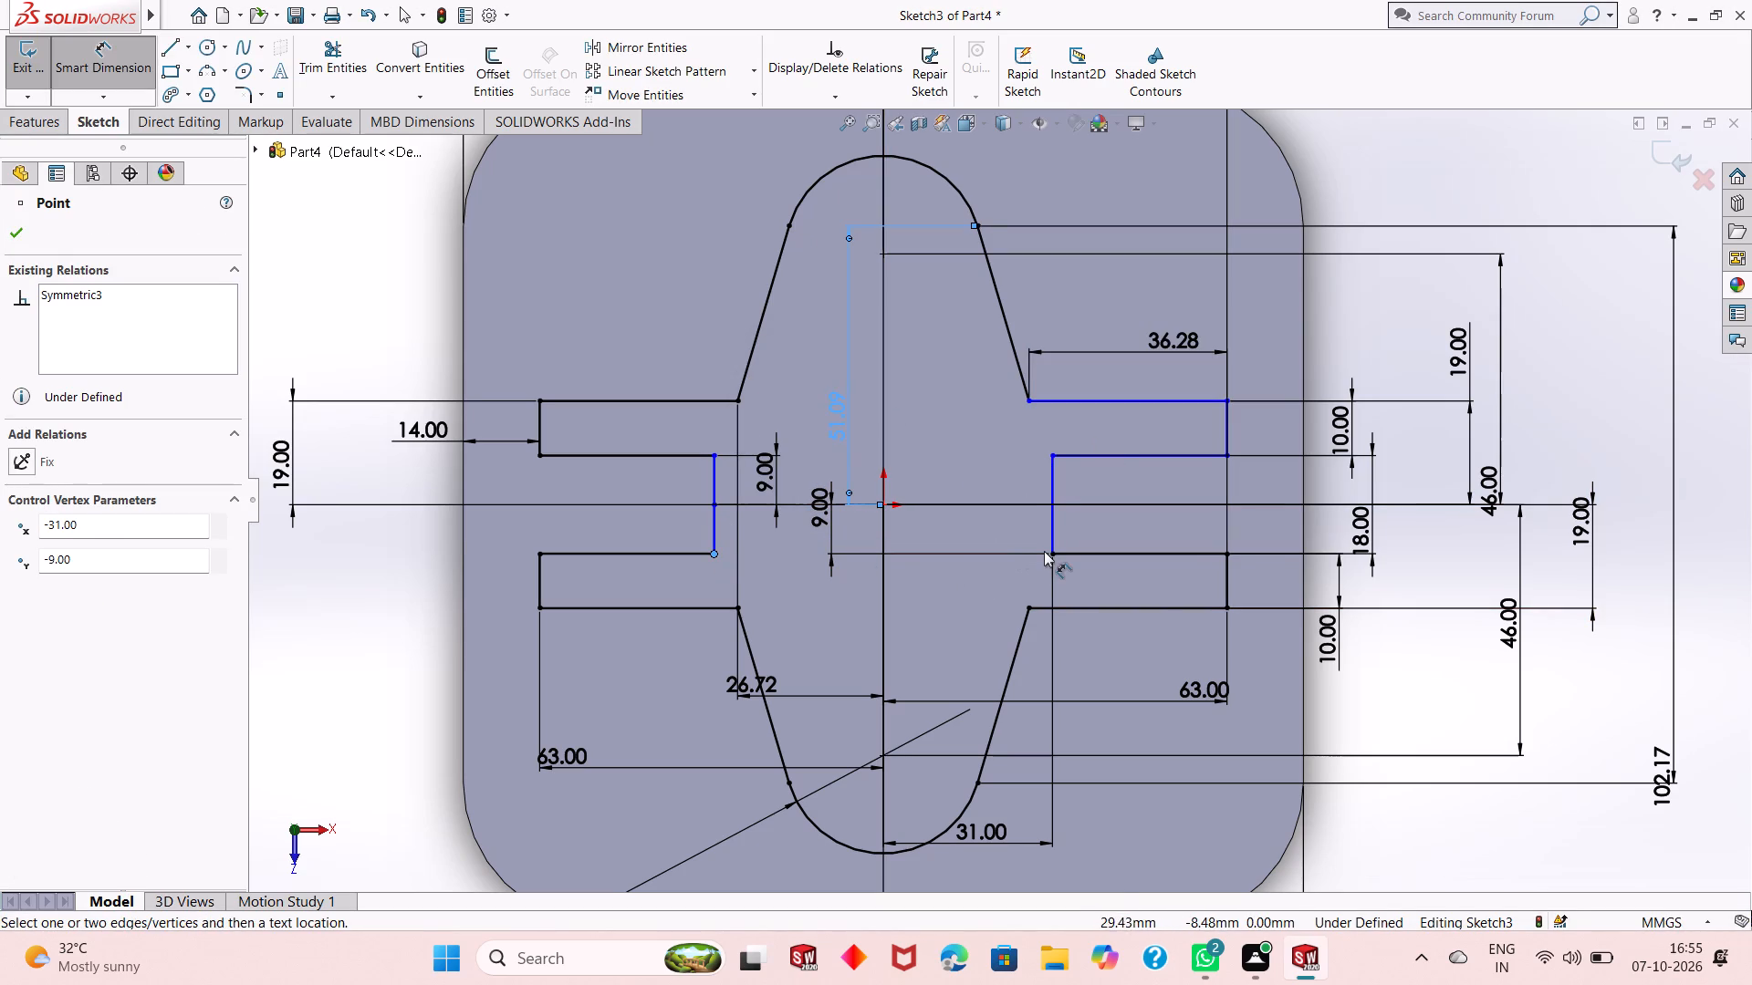
left_click(1048, 550)
left_click(951, 588)
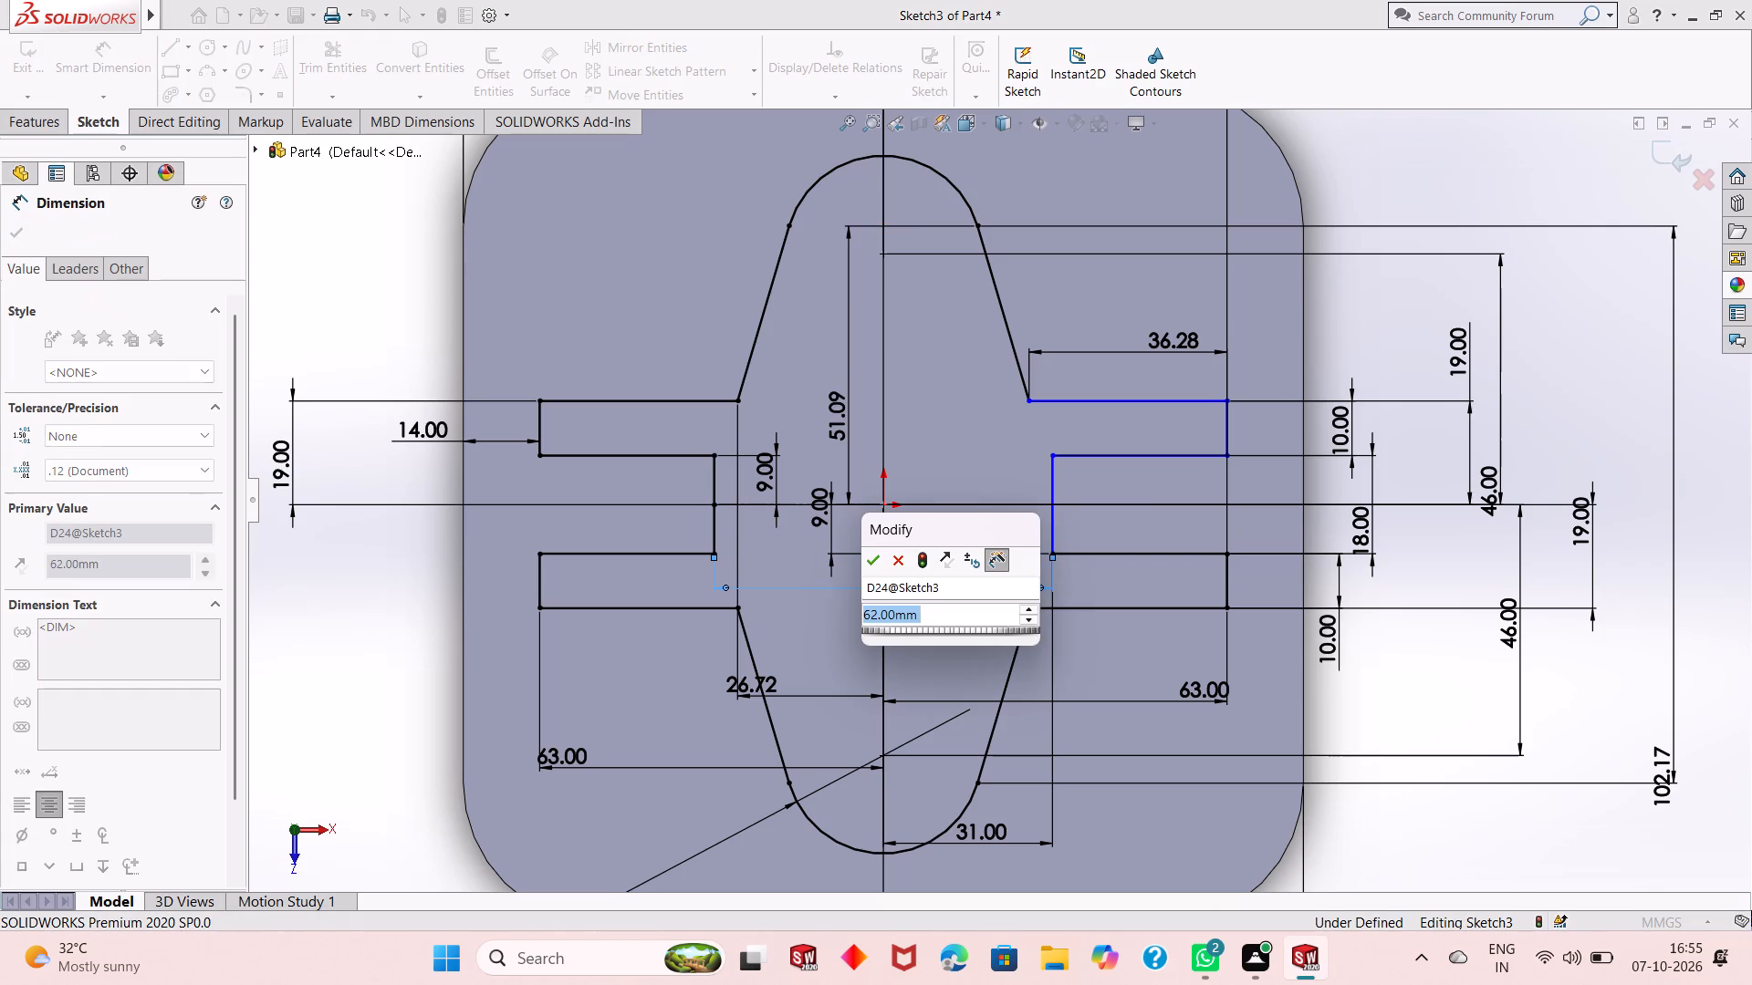
key("Return")
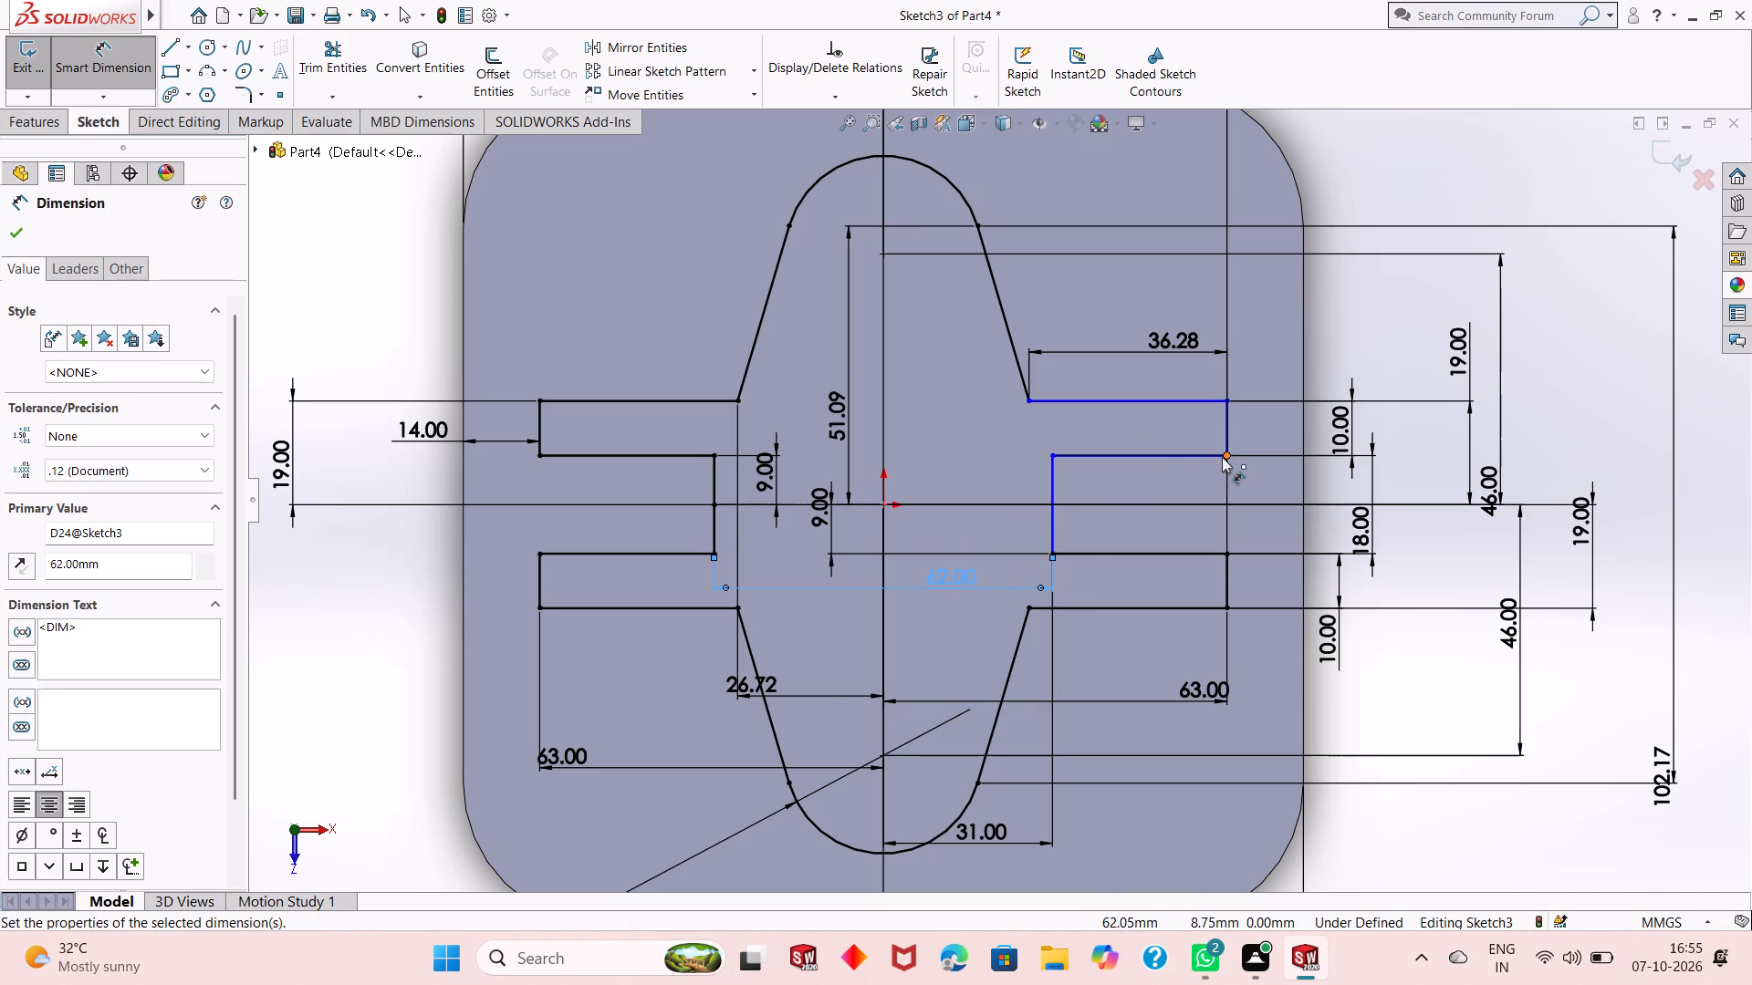
Dimension the horizontal distance from the origin to the lower outer corner of the right upper arm.
left_click(1222, 457)
left_click(880, 503)
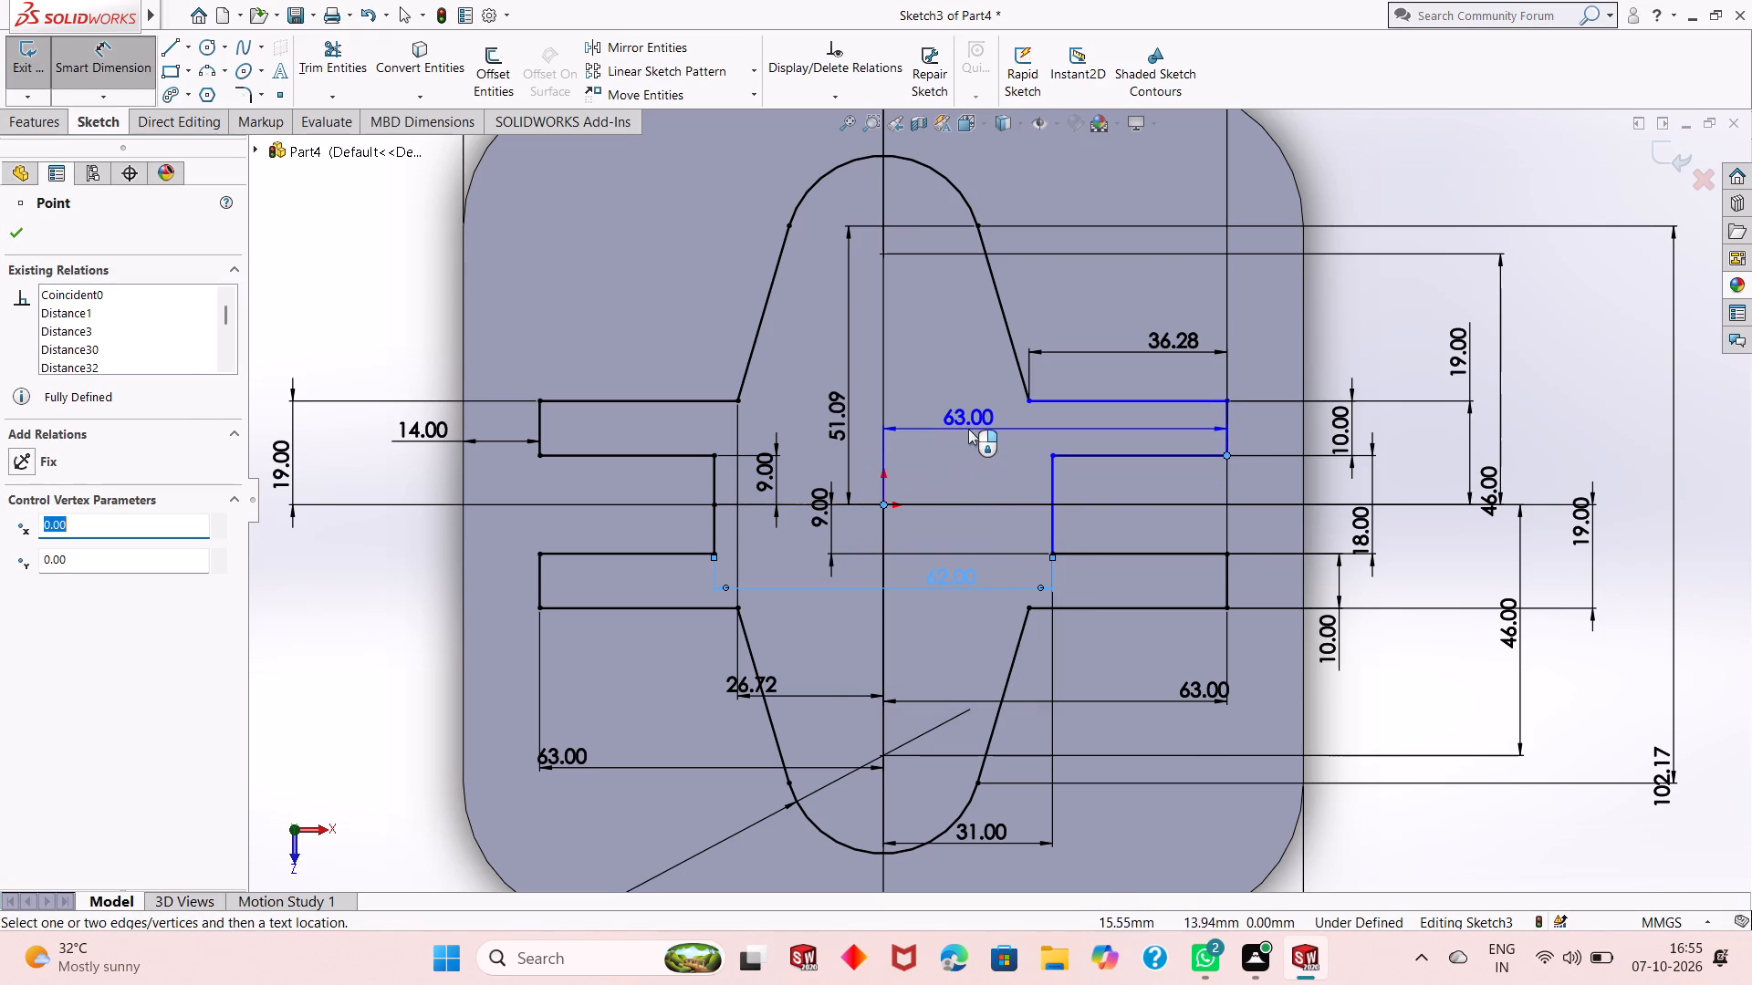
left_click(968, 429)
key("Return")
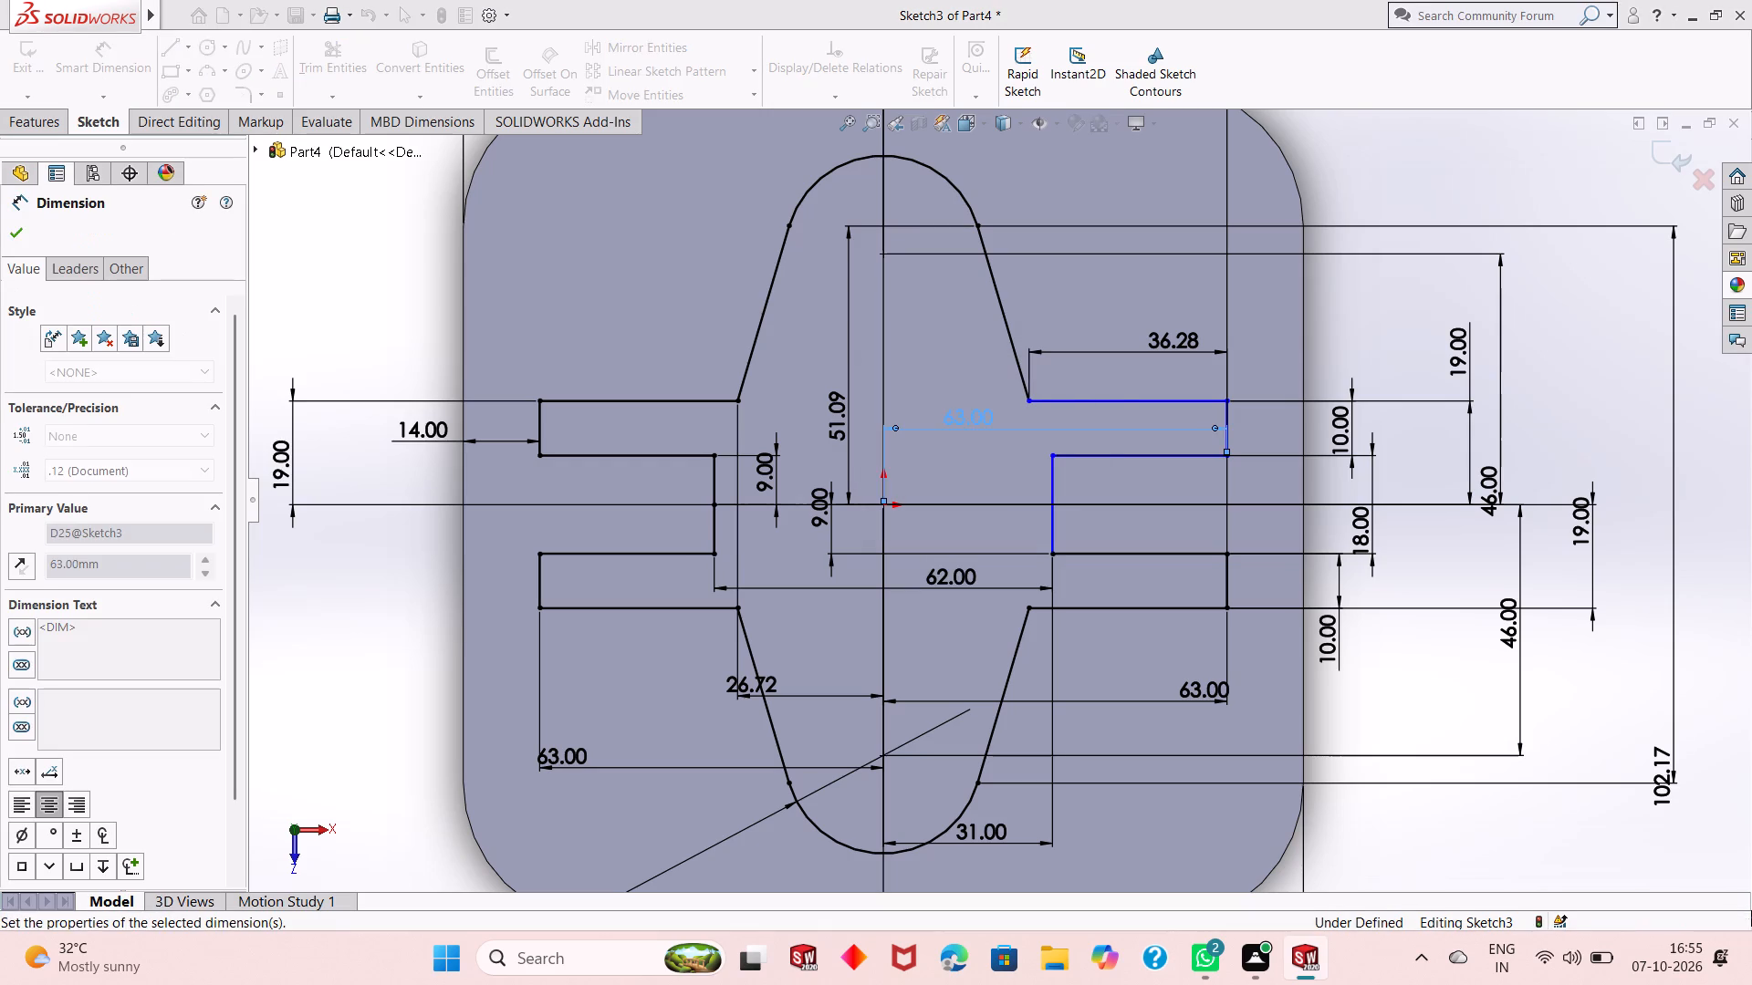
Dimension the horizontal distance from the origin to the lower end of the right upper slanted line.
left_click(1031, 401)
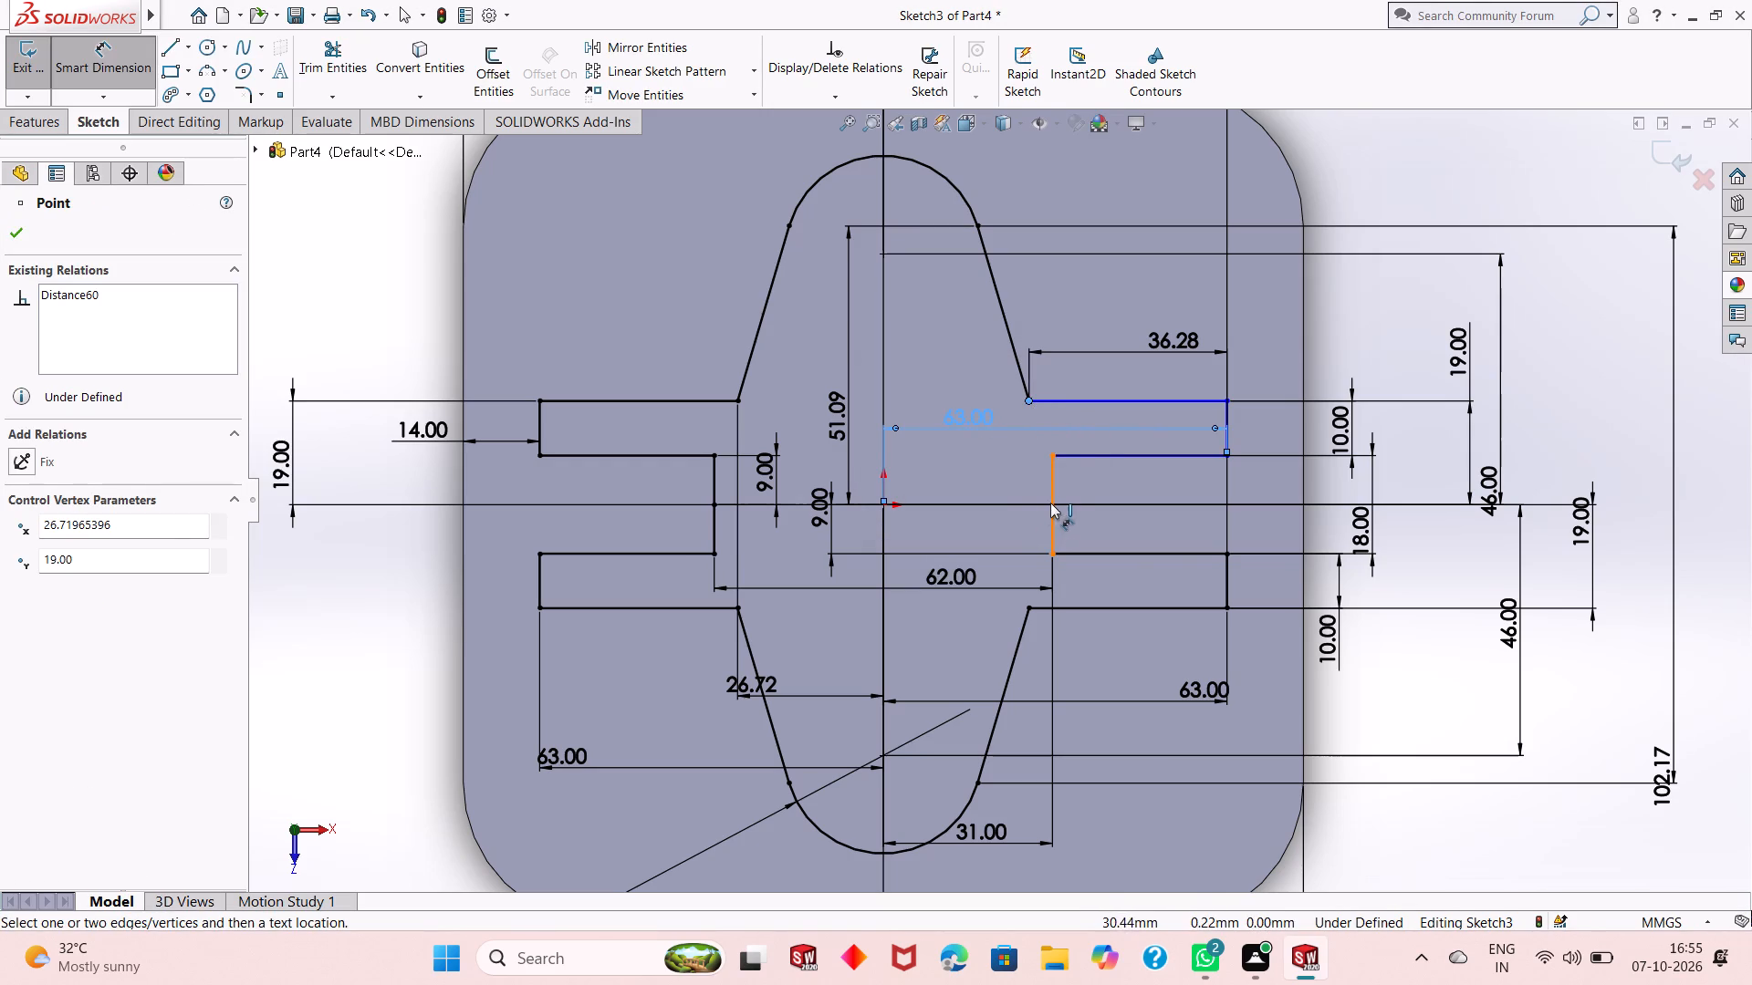
key("Escape")
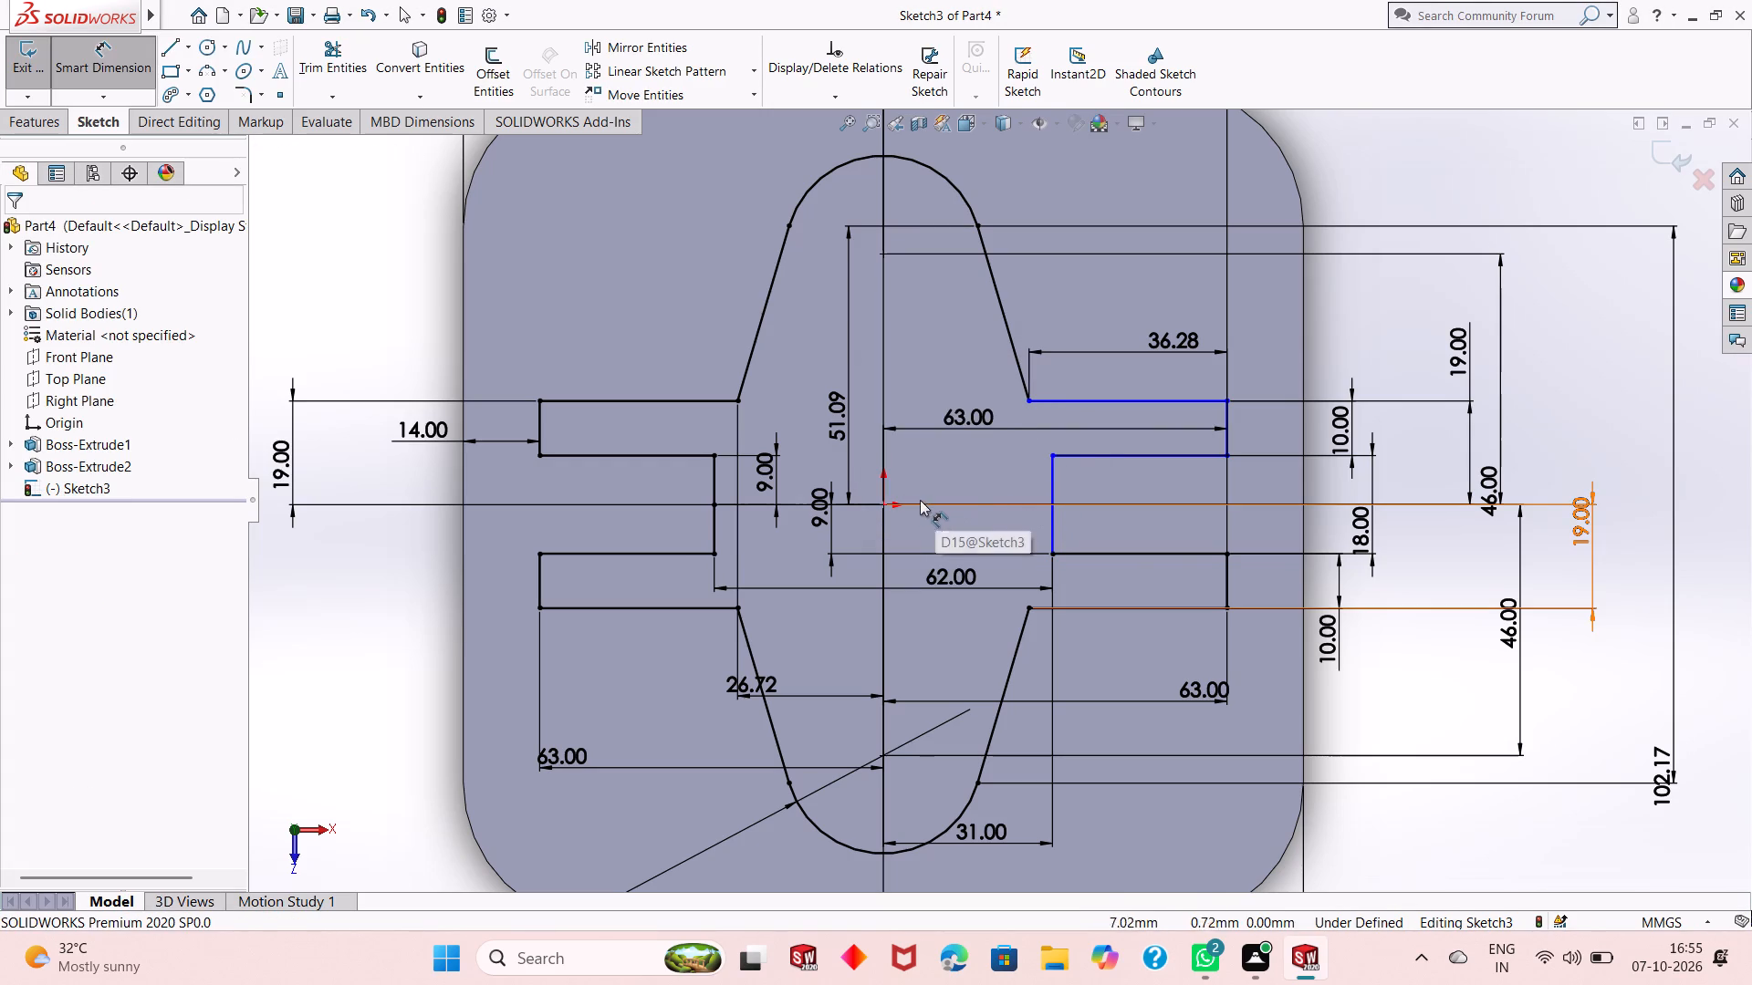
left_click(879, 506)
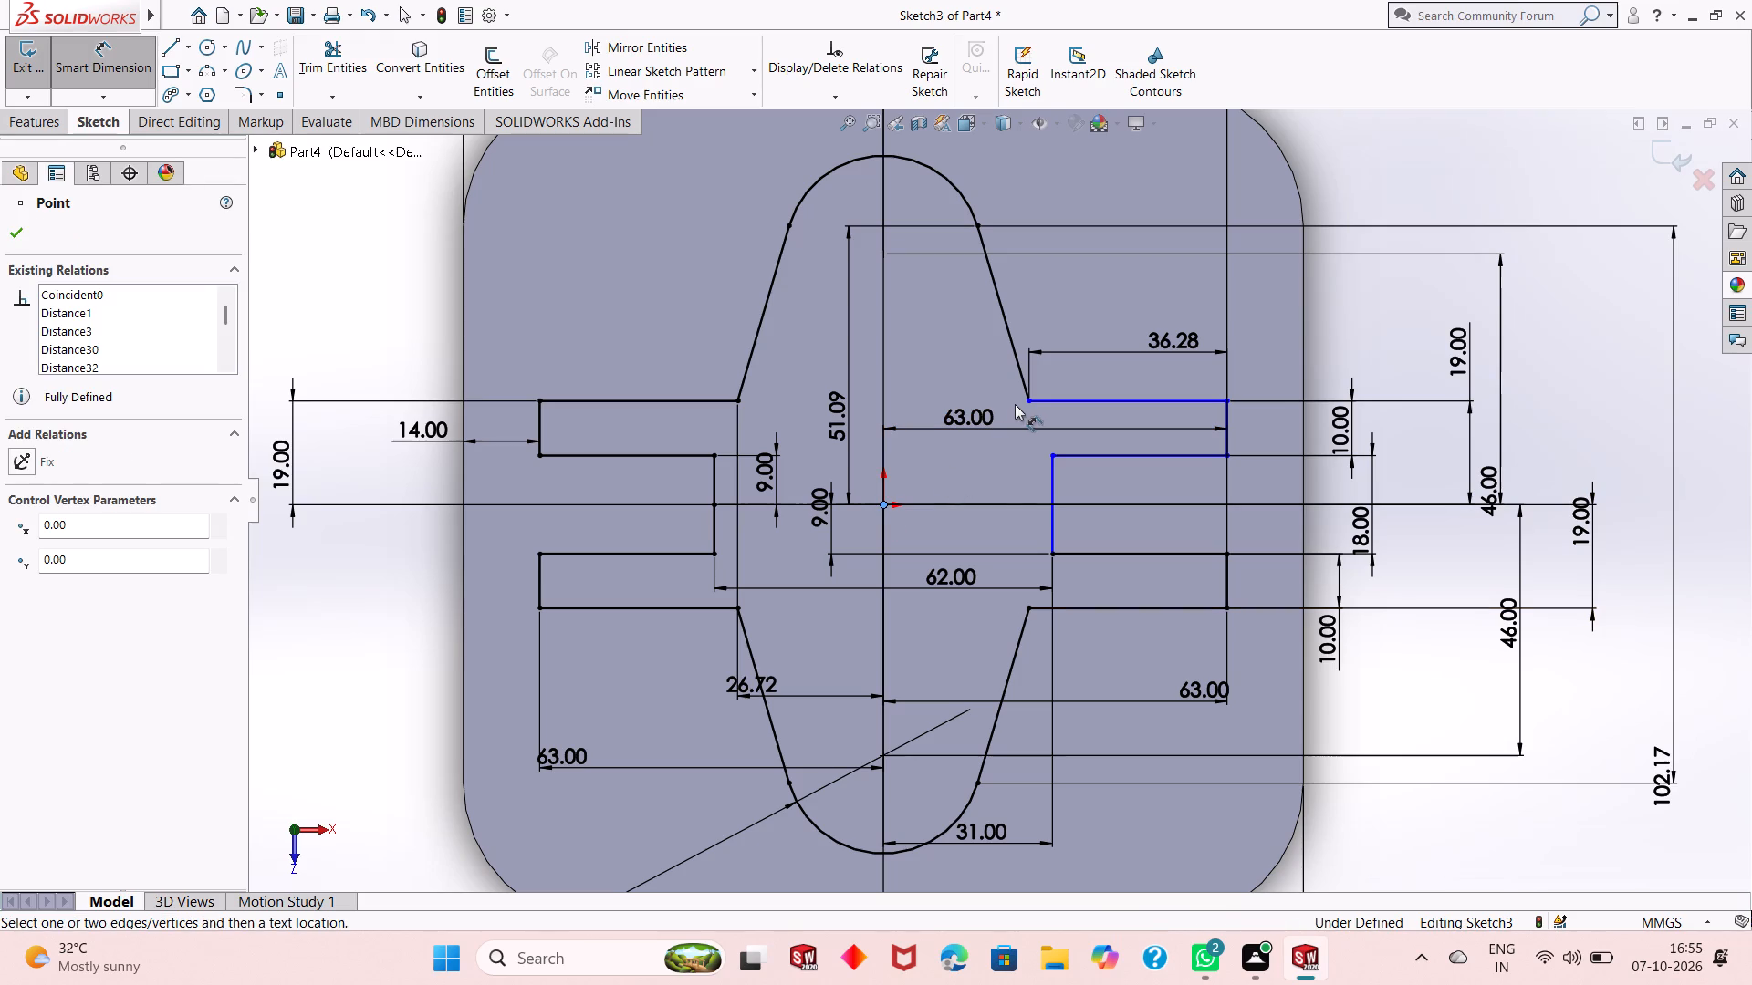
left_click(1025, 399)
left_click(949, 384)
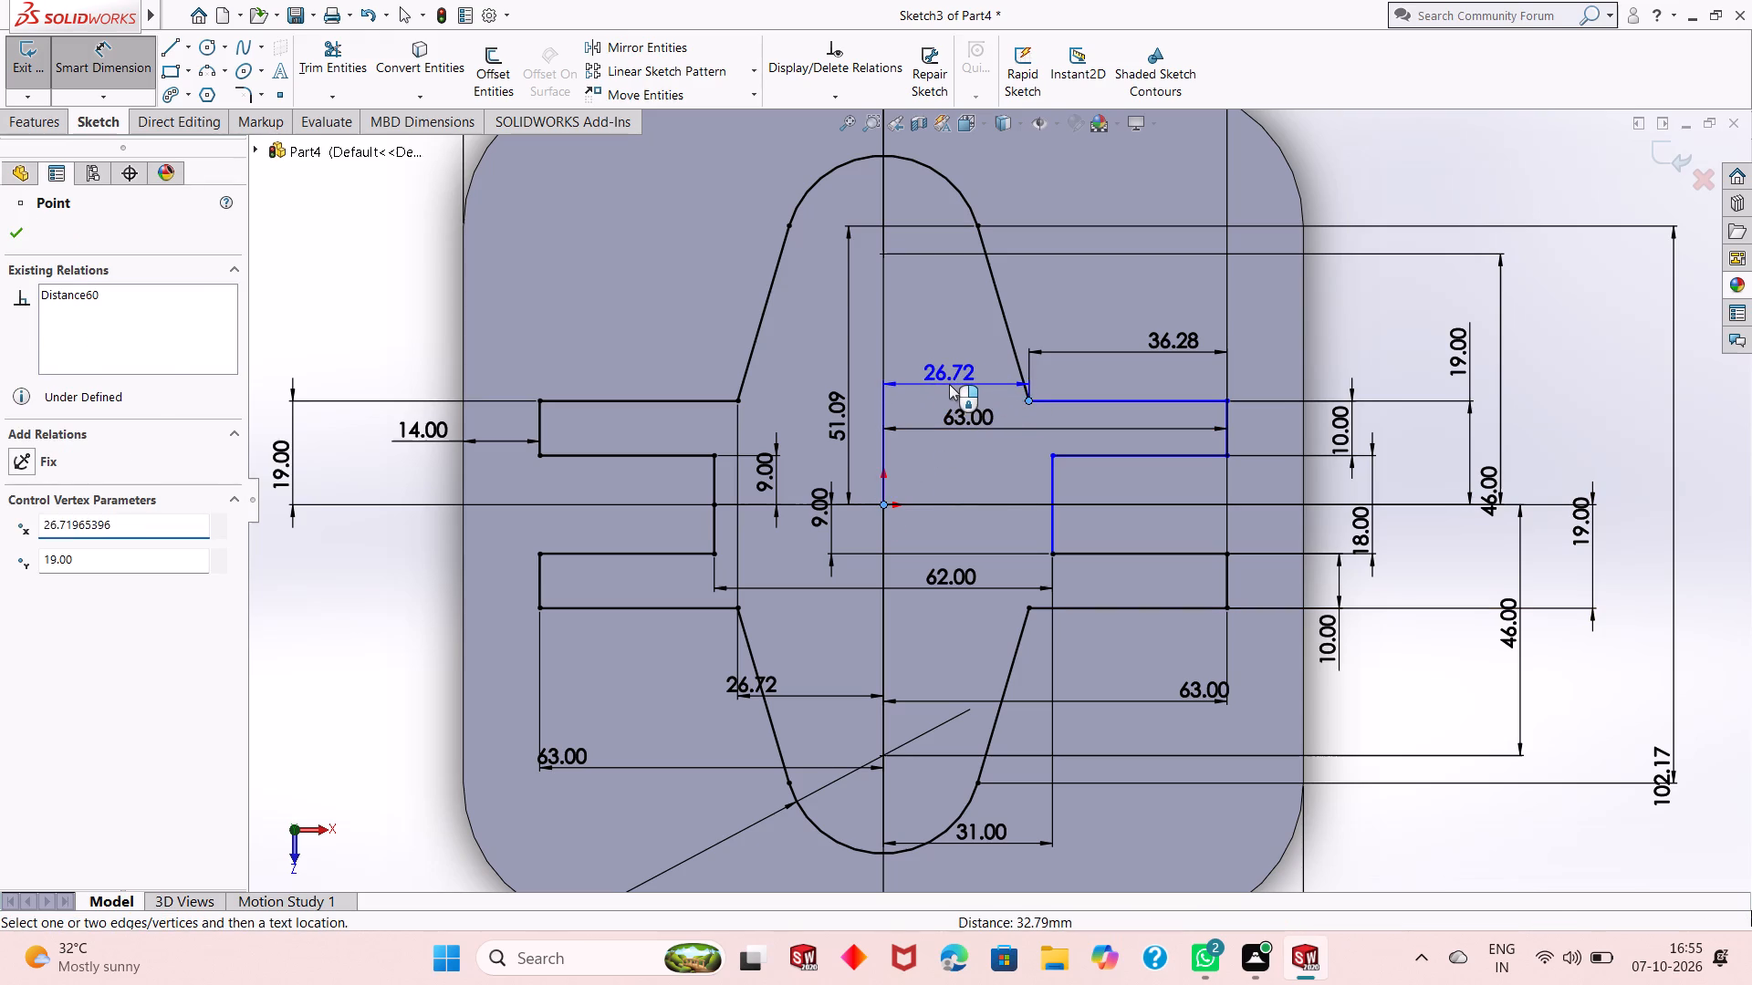
left_click(862, 353)
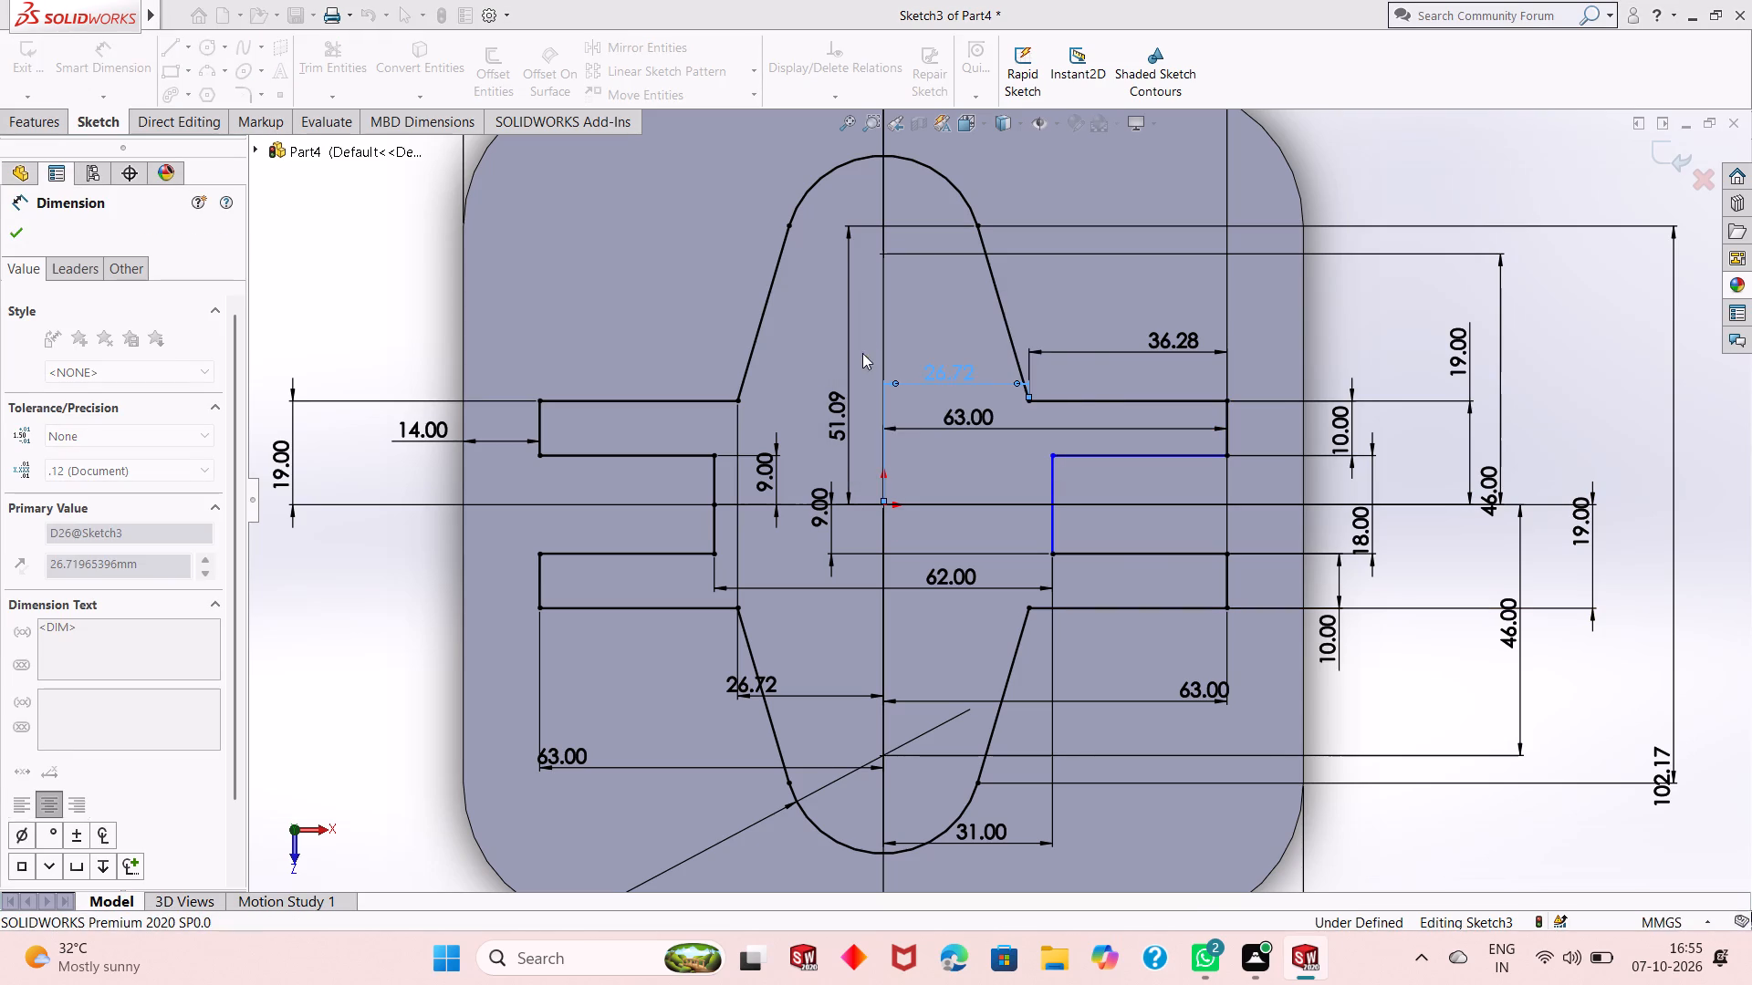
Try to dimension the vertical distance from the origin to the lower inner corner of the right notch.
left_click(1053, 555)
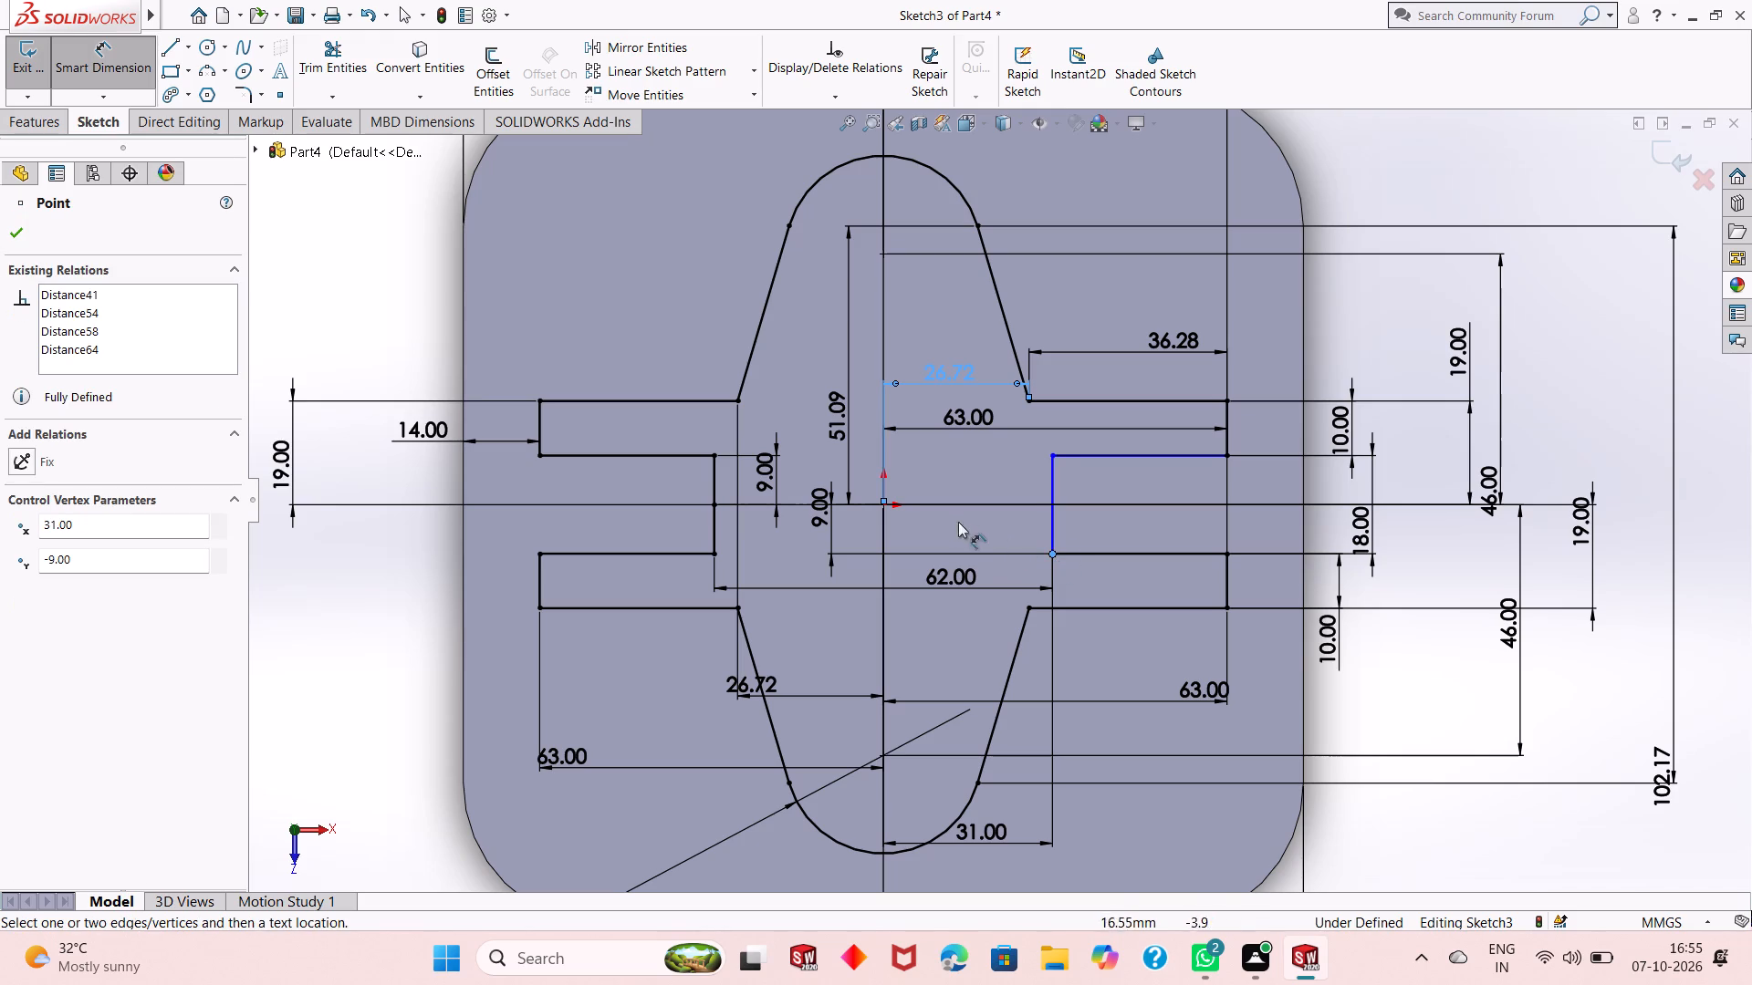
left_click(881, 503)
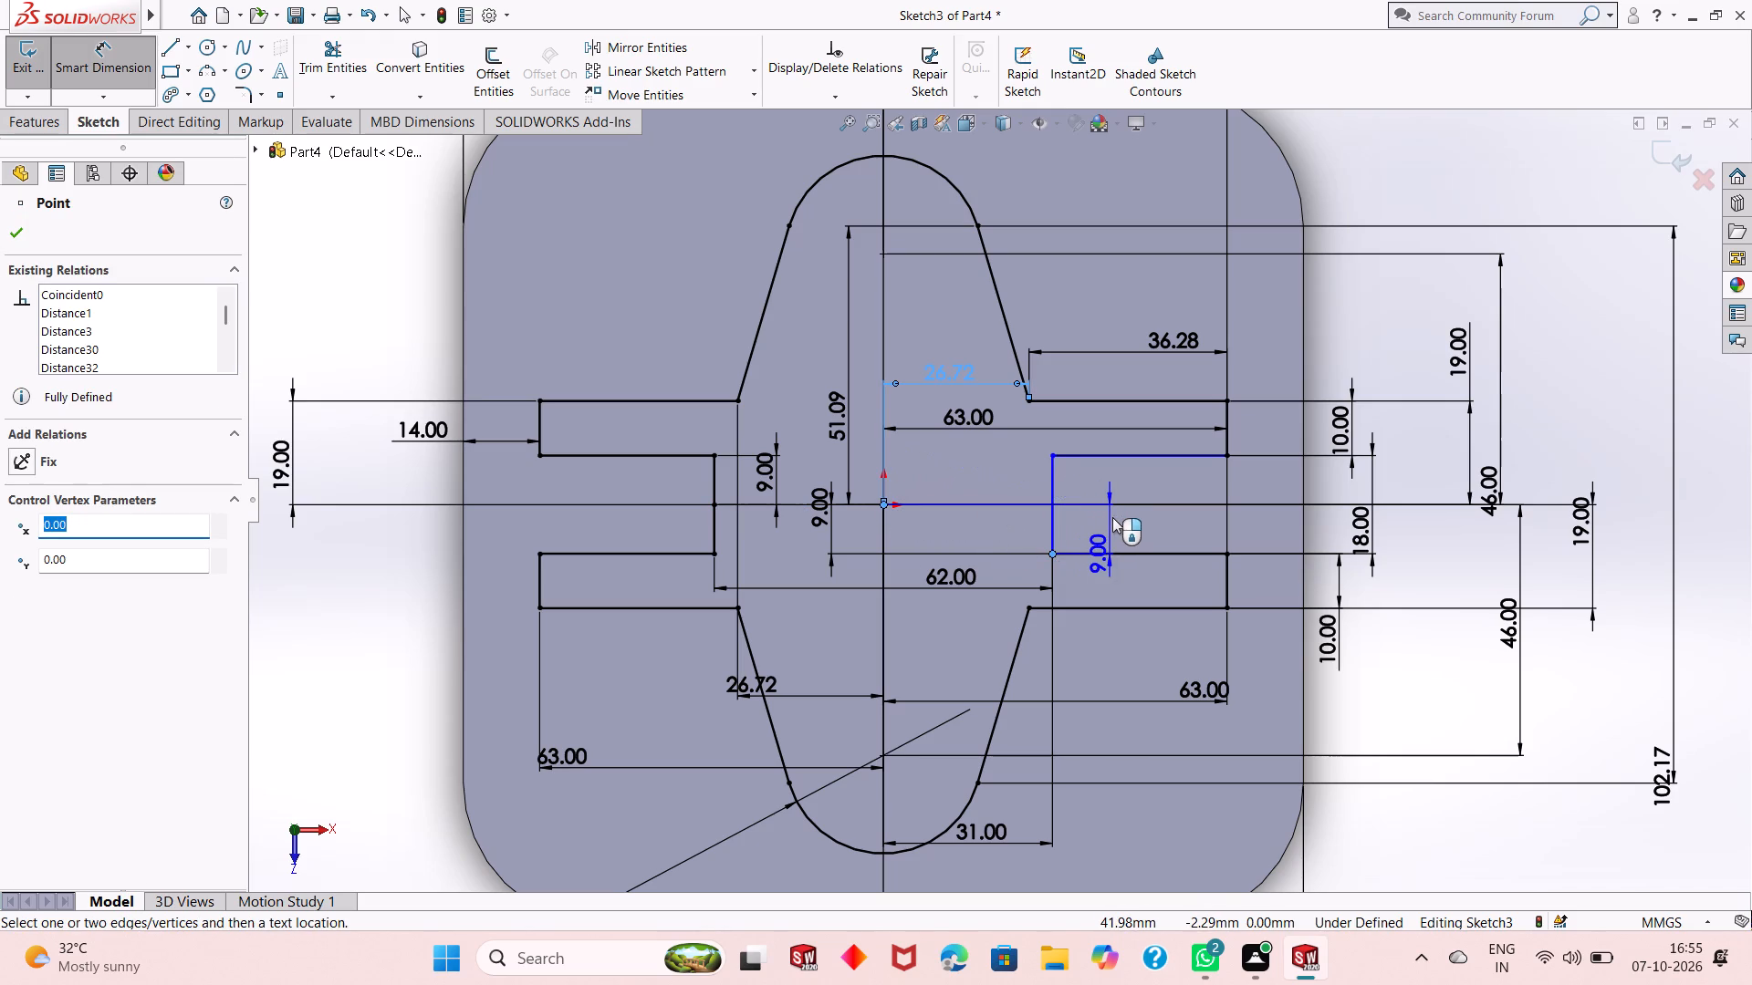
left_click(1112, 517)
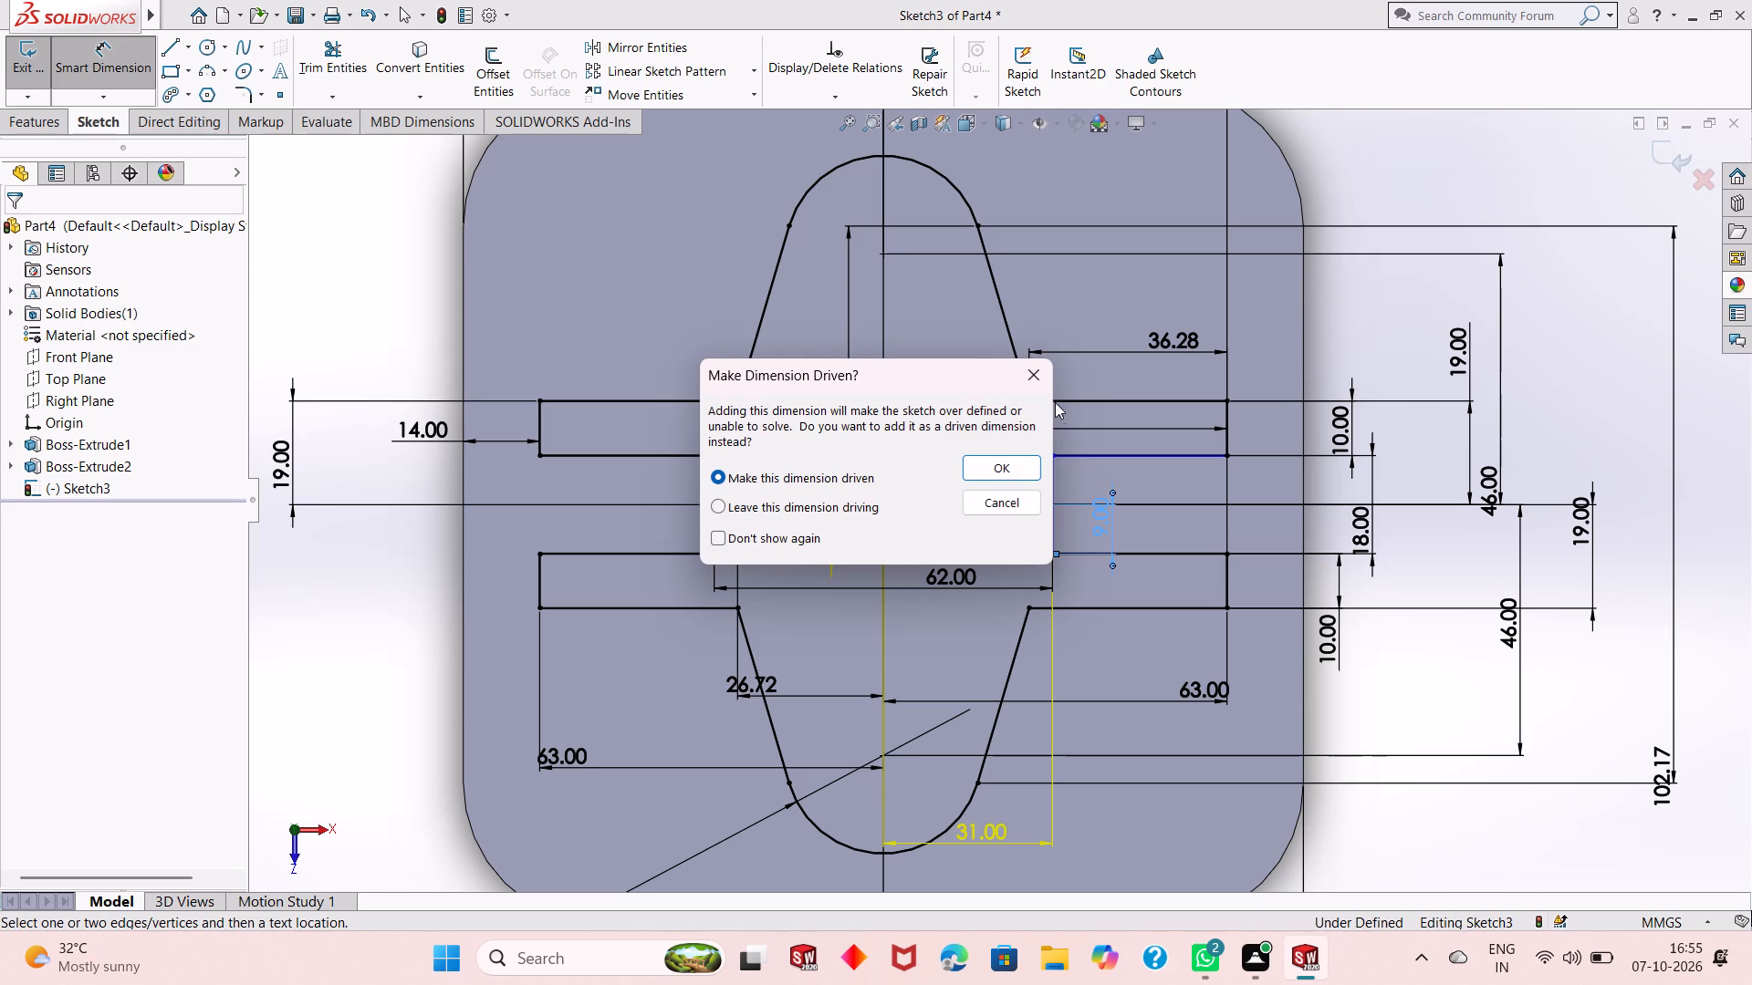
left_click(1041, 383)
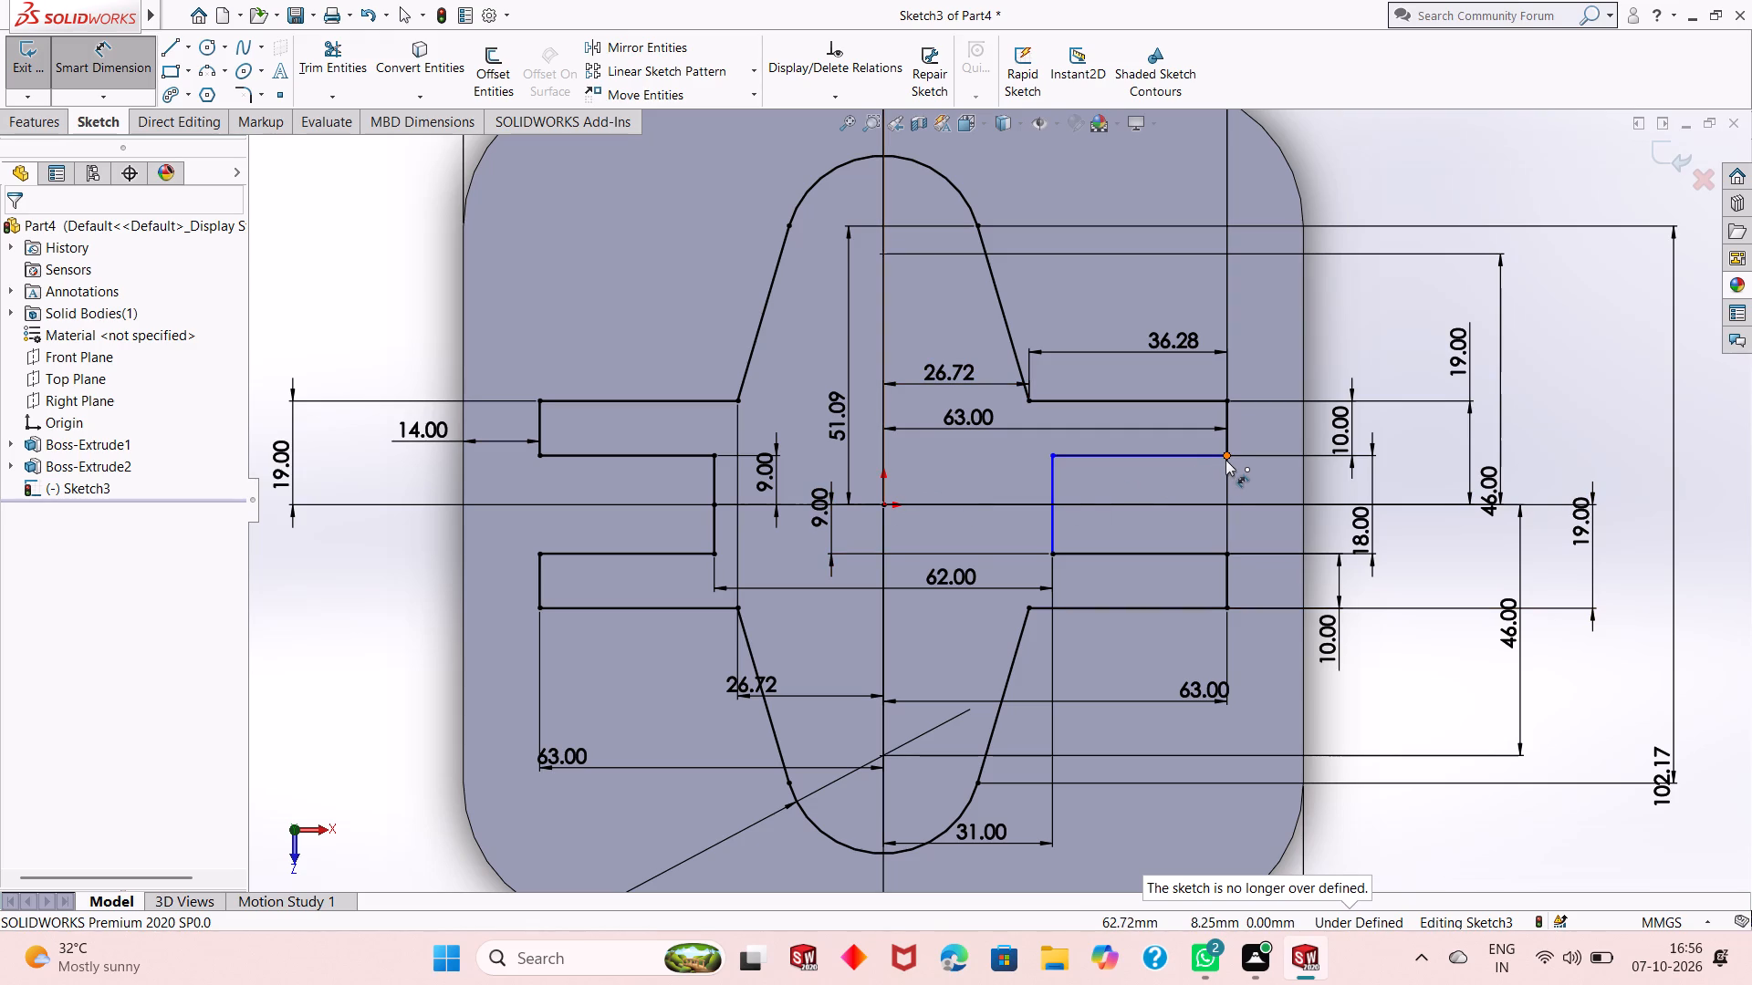
Dimension the vertical distance from the origin to the upper inner corner of the right notch and end dimensioning.
left_click(1055, 456)
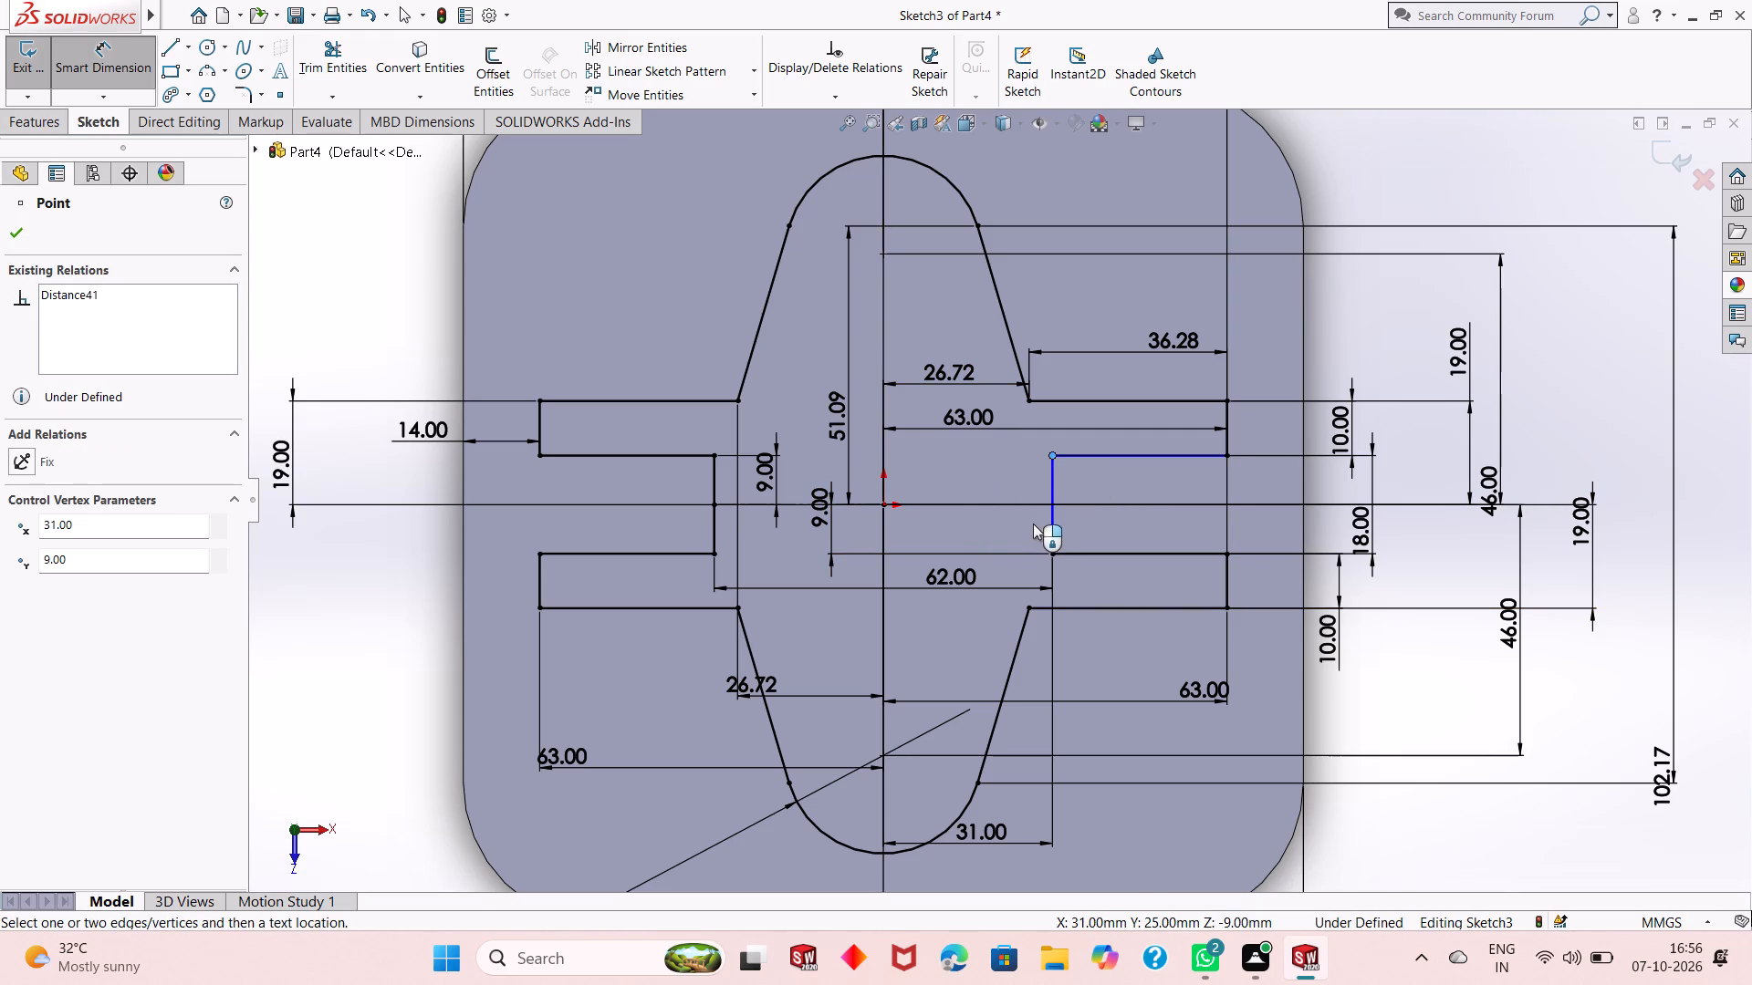
left_click(884, 502)
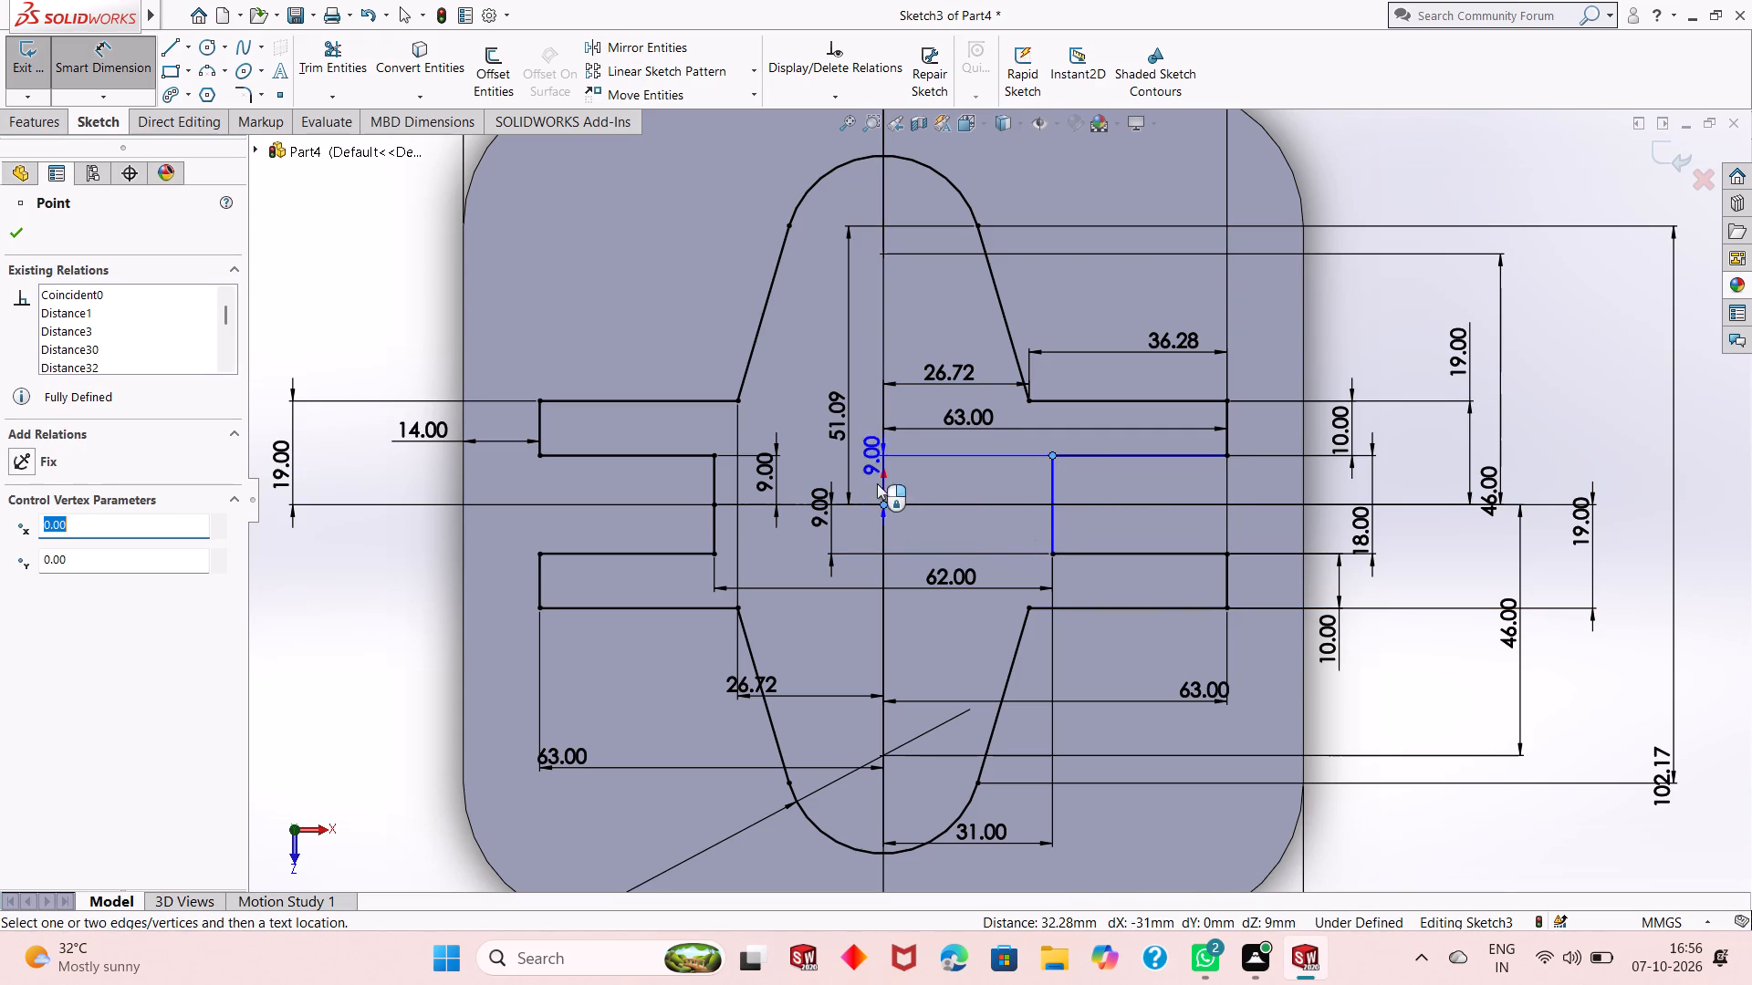
left_click(621, 469)
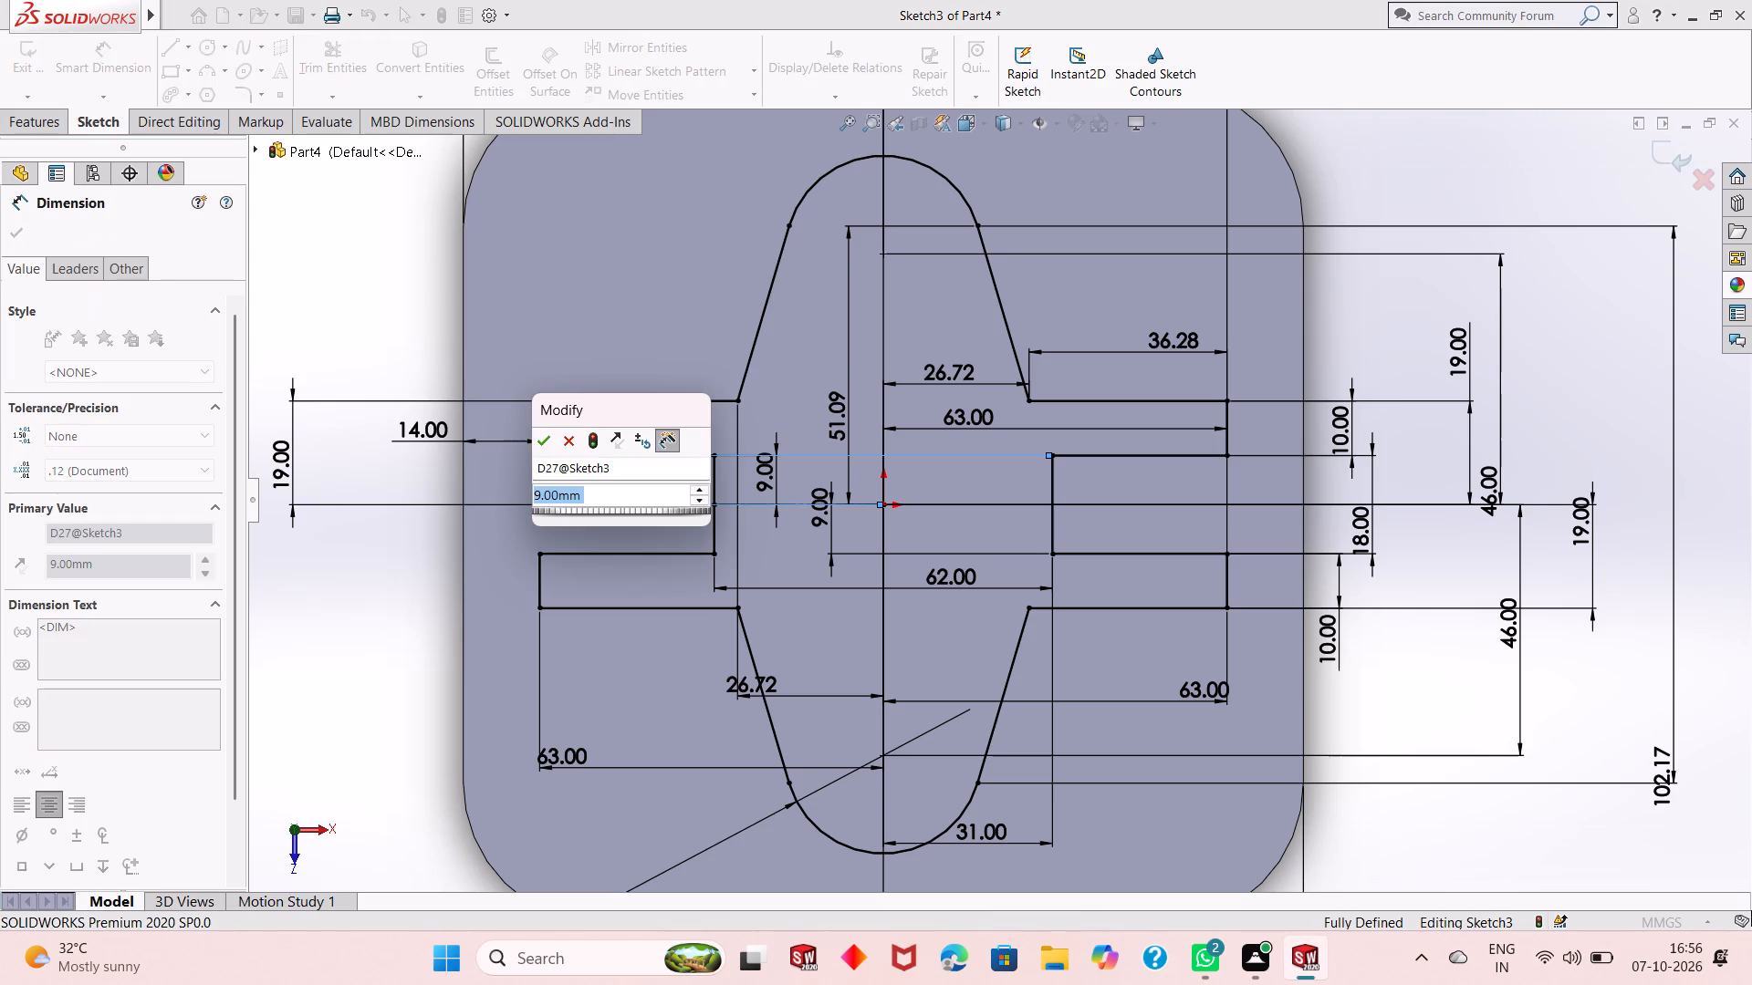
left_click(542, 441)
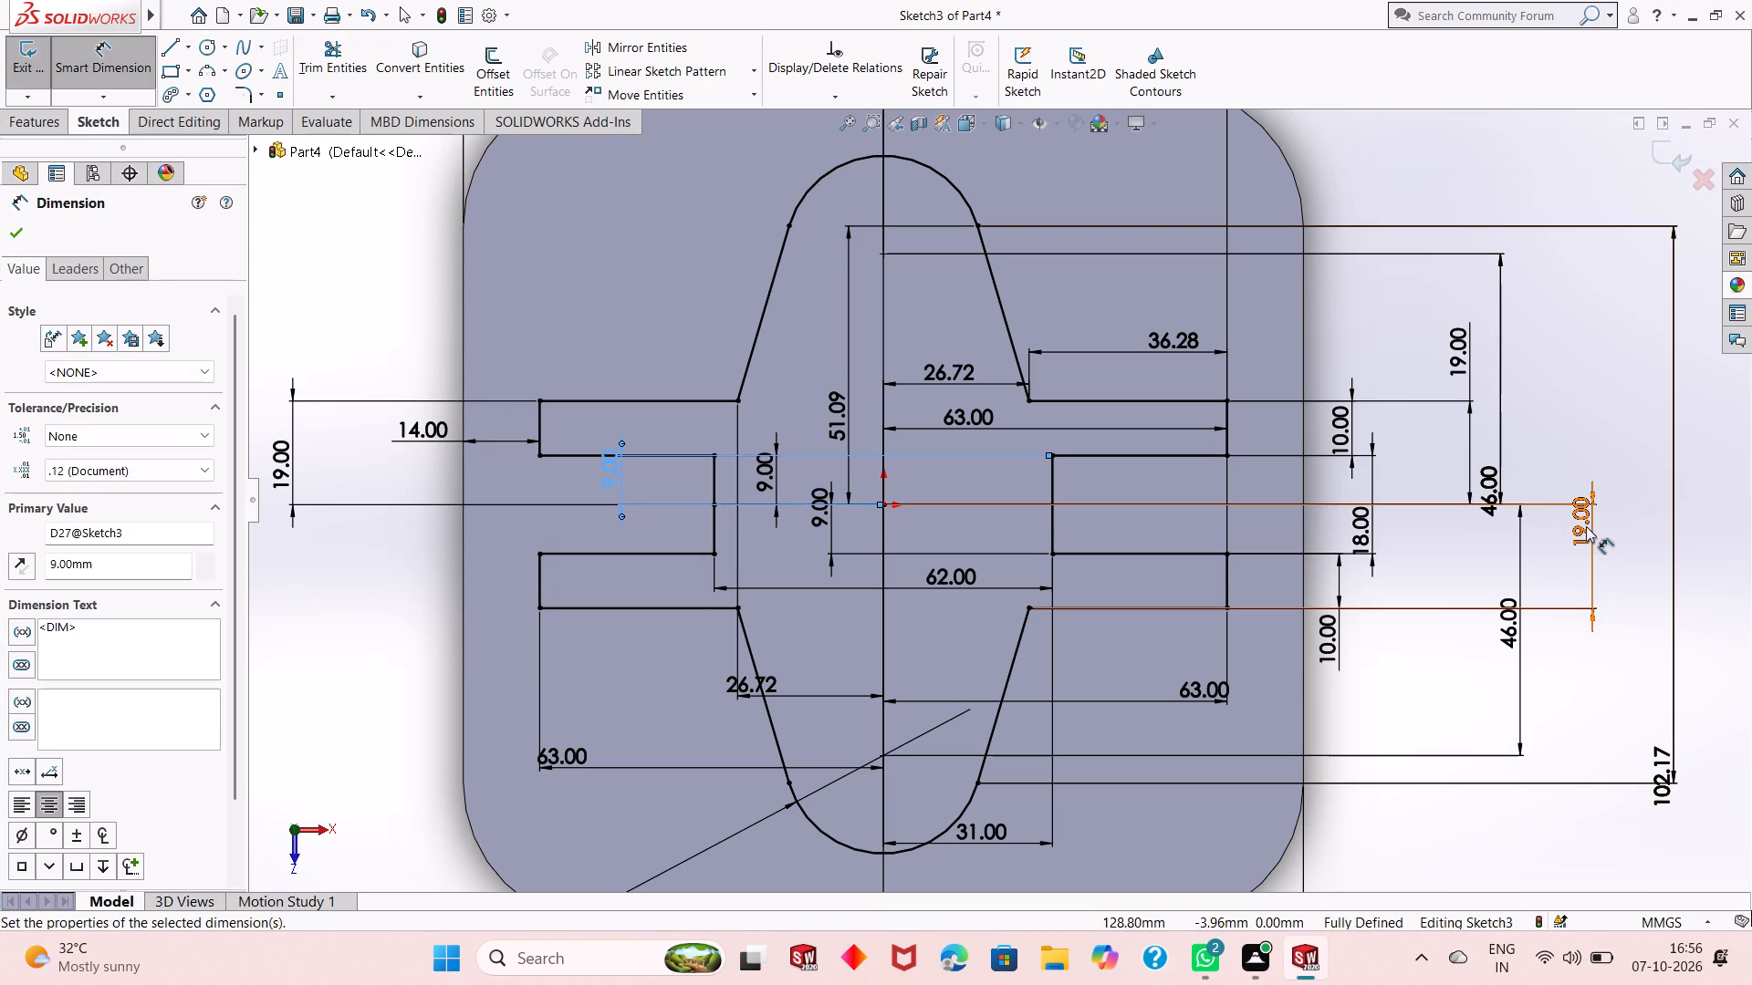
right_click(1611, 547)
left_click(1590, 607)
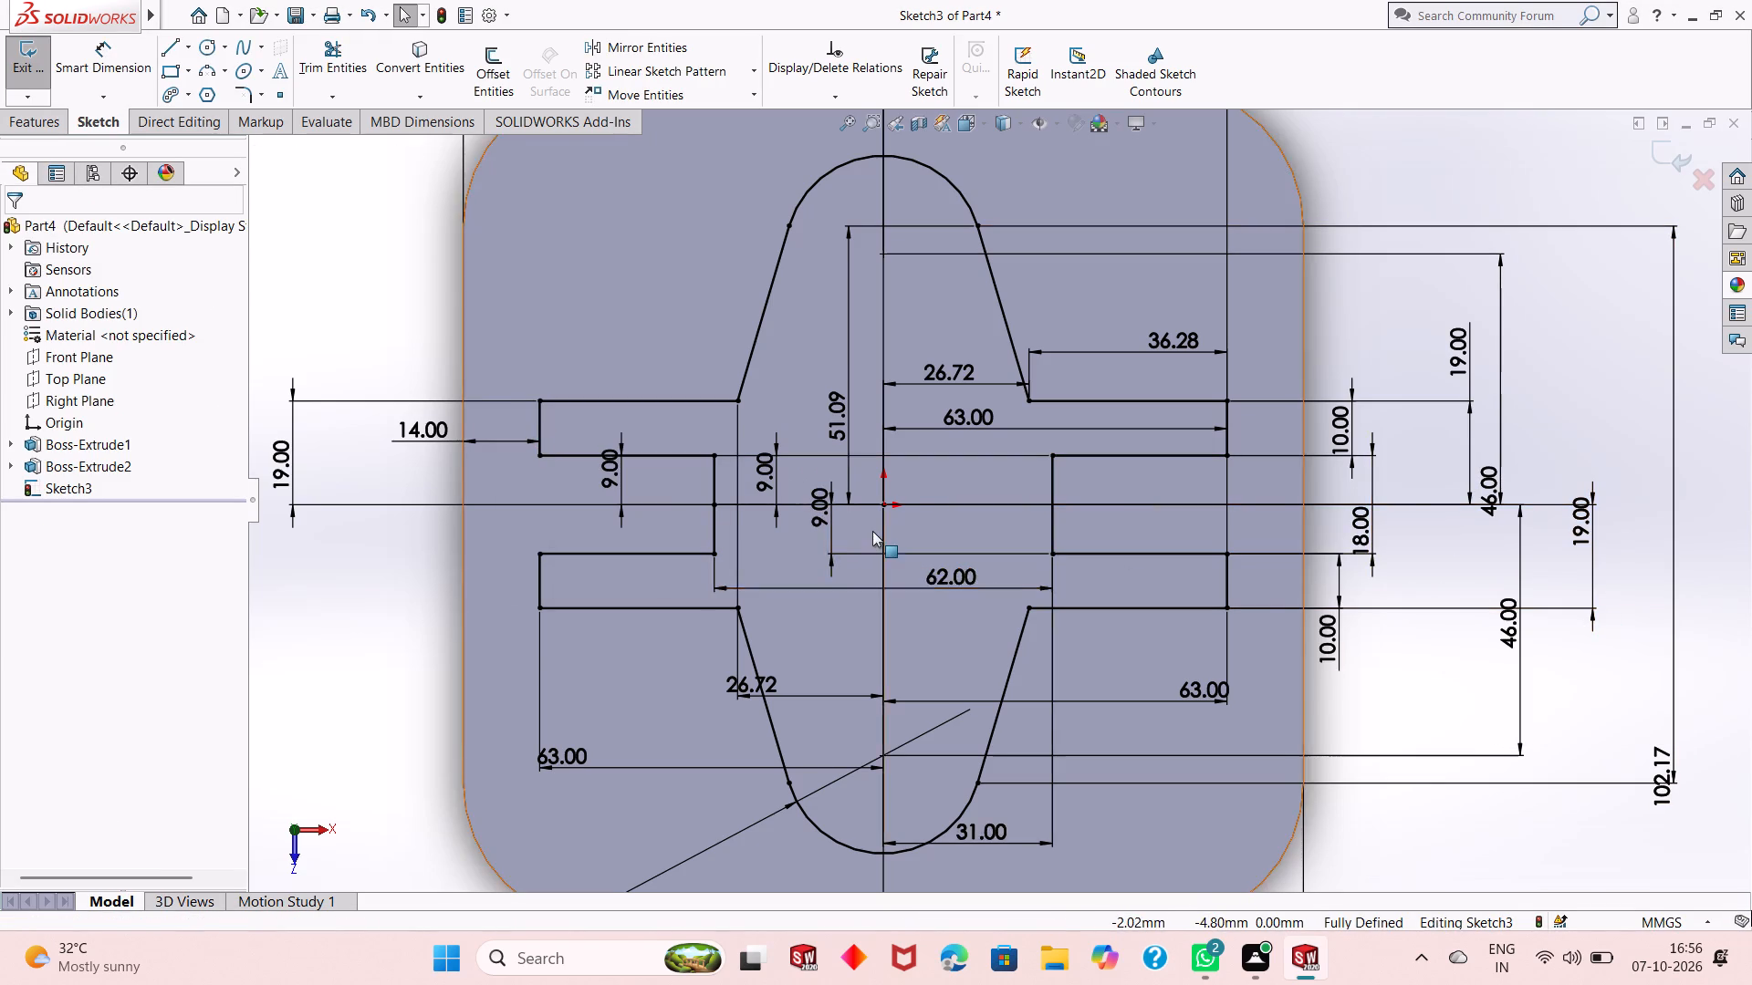
Extrude the top profile with its side arms as a blind boss 31 mm deep, merged with the rounded block.
scroll(872, 531, "up", 2)
scroll(933, 415, "down", 1)
scroll(939, 563, "down", 2)
scroll(935, 563, "up", 2)
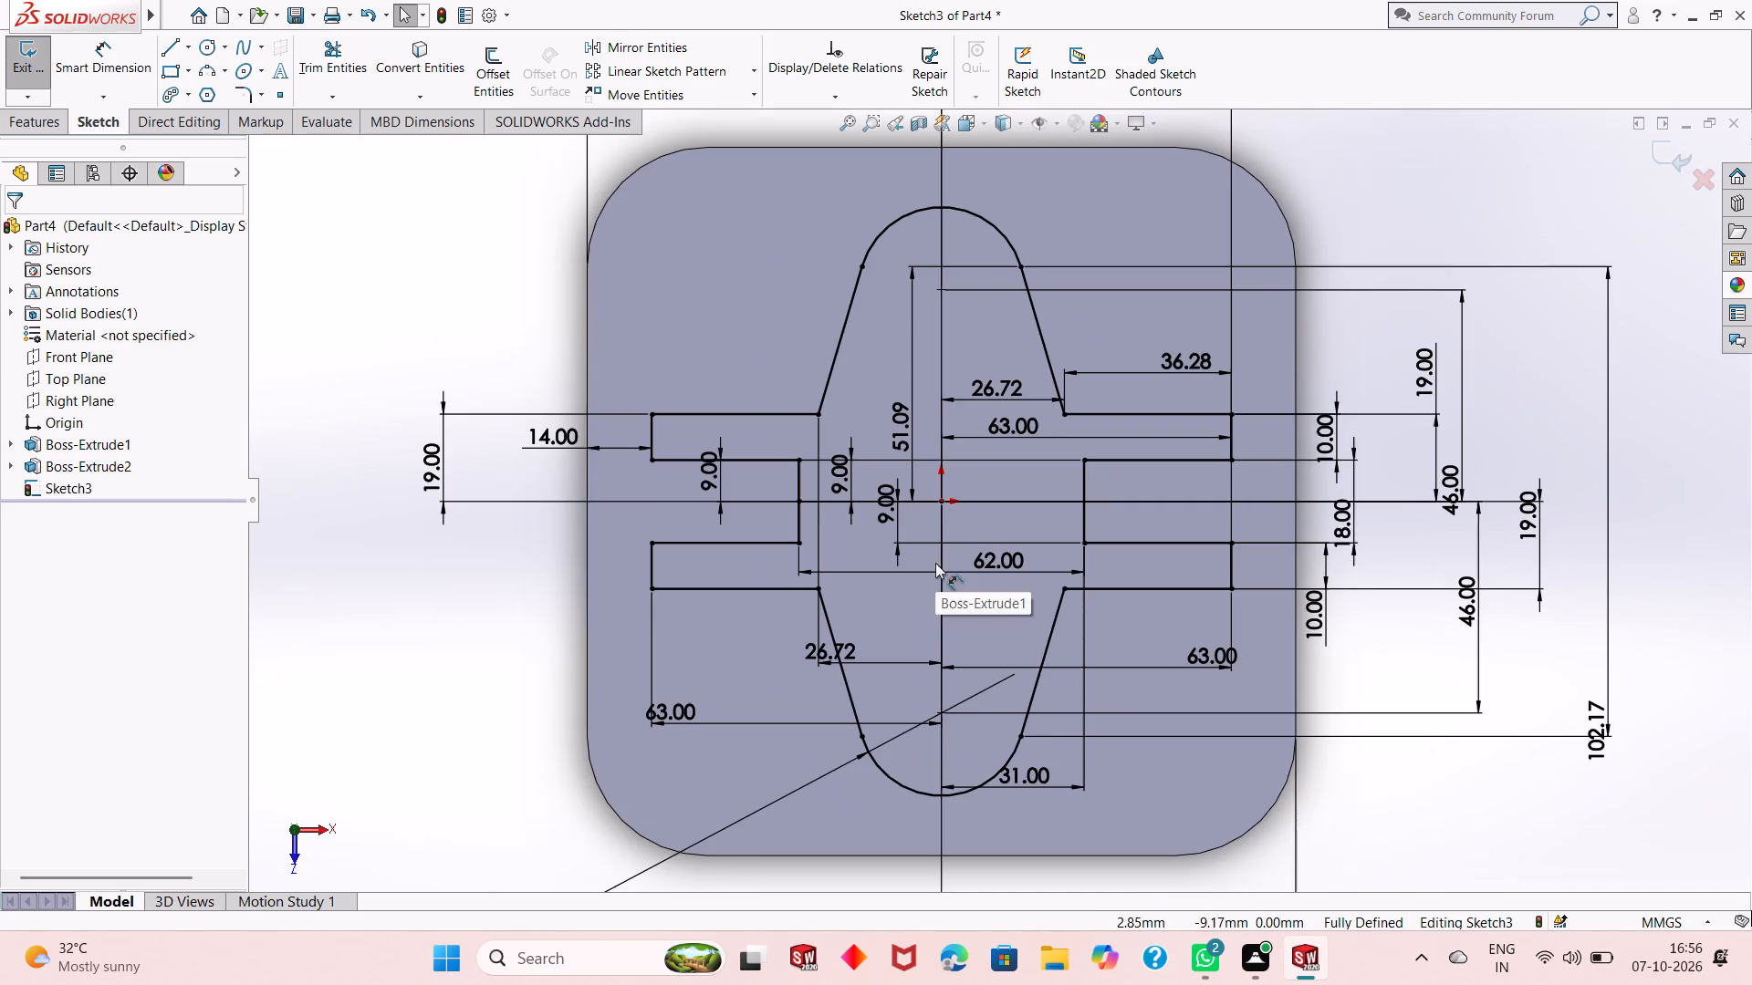
middle_click_drag(1038, 674, 1053, 543)
scroll(1054, 532, "up", 1)
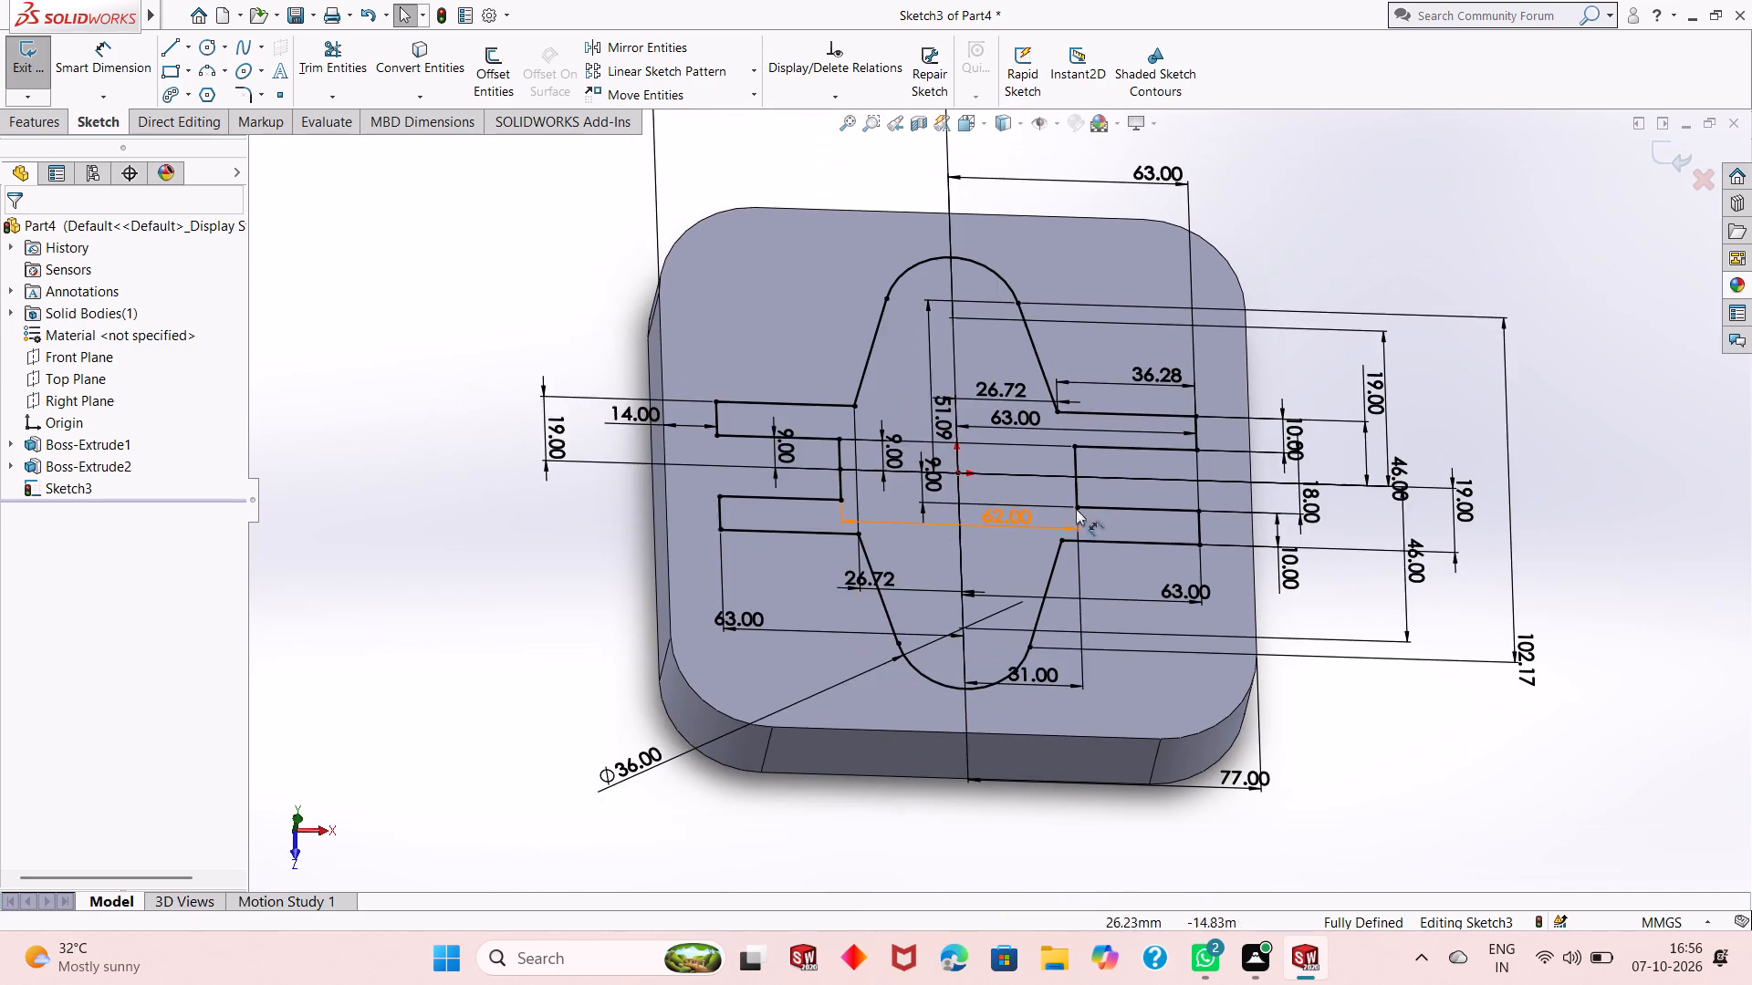
scroll(1088, 482, "down", 2)
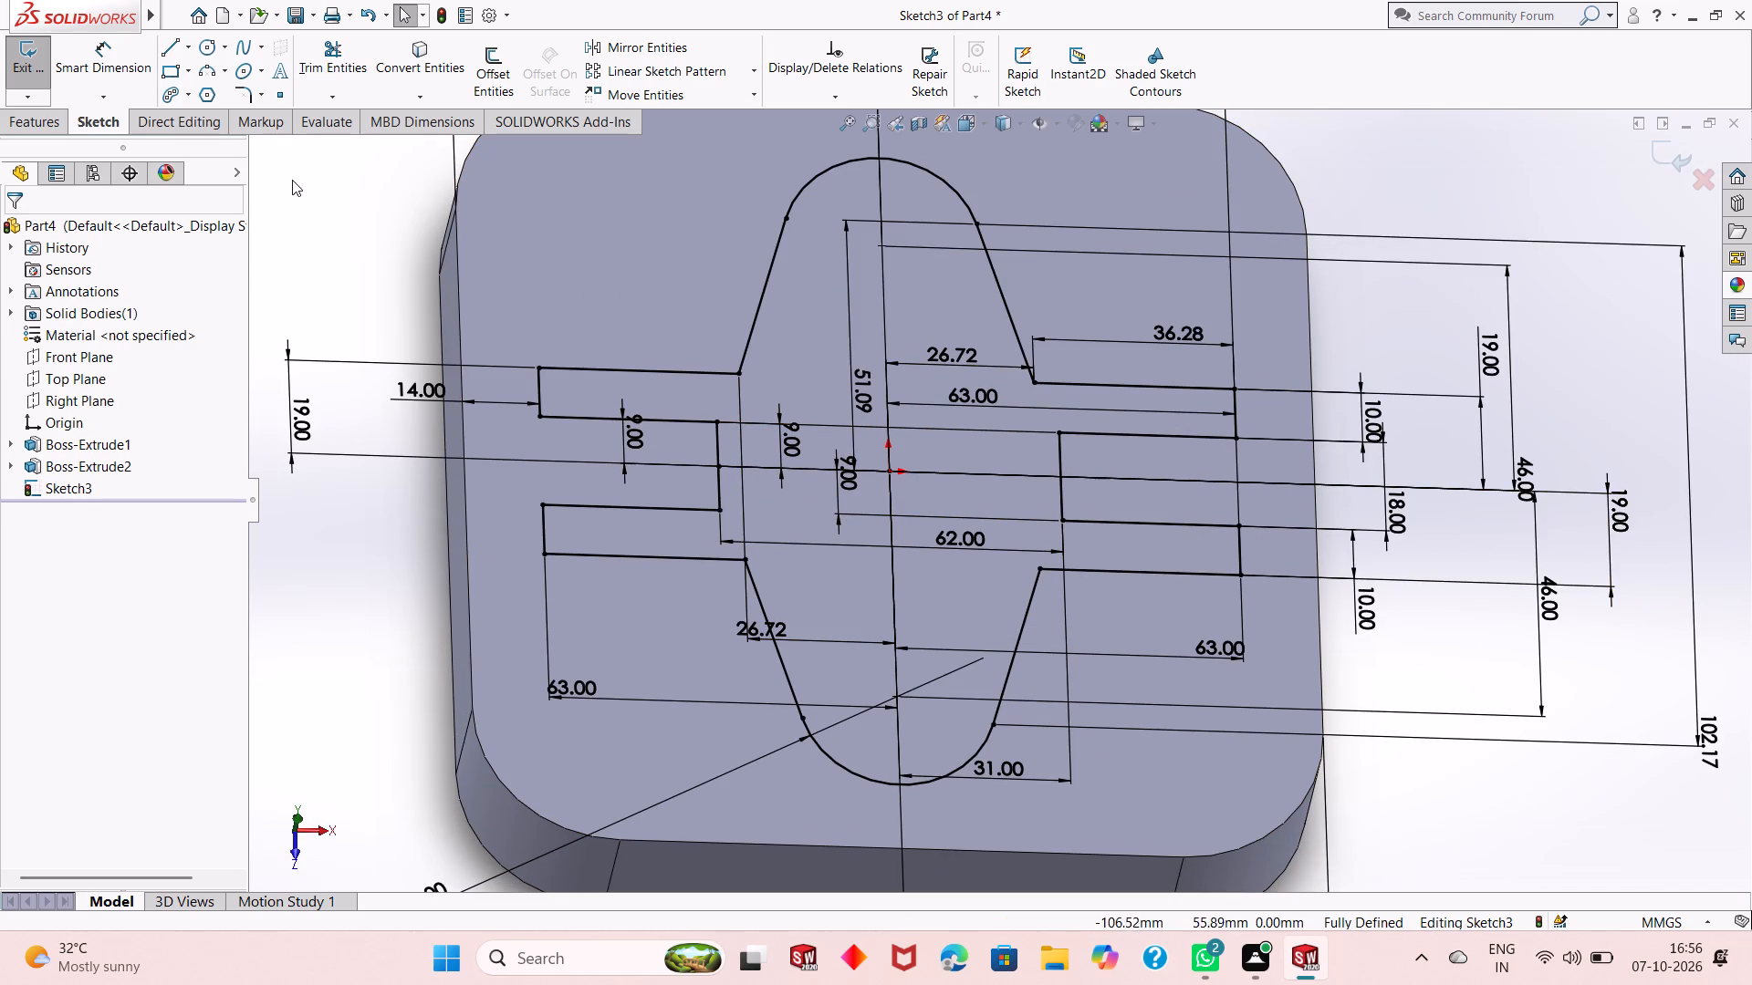
left_click(50, 124)
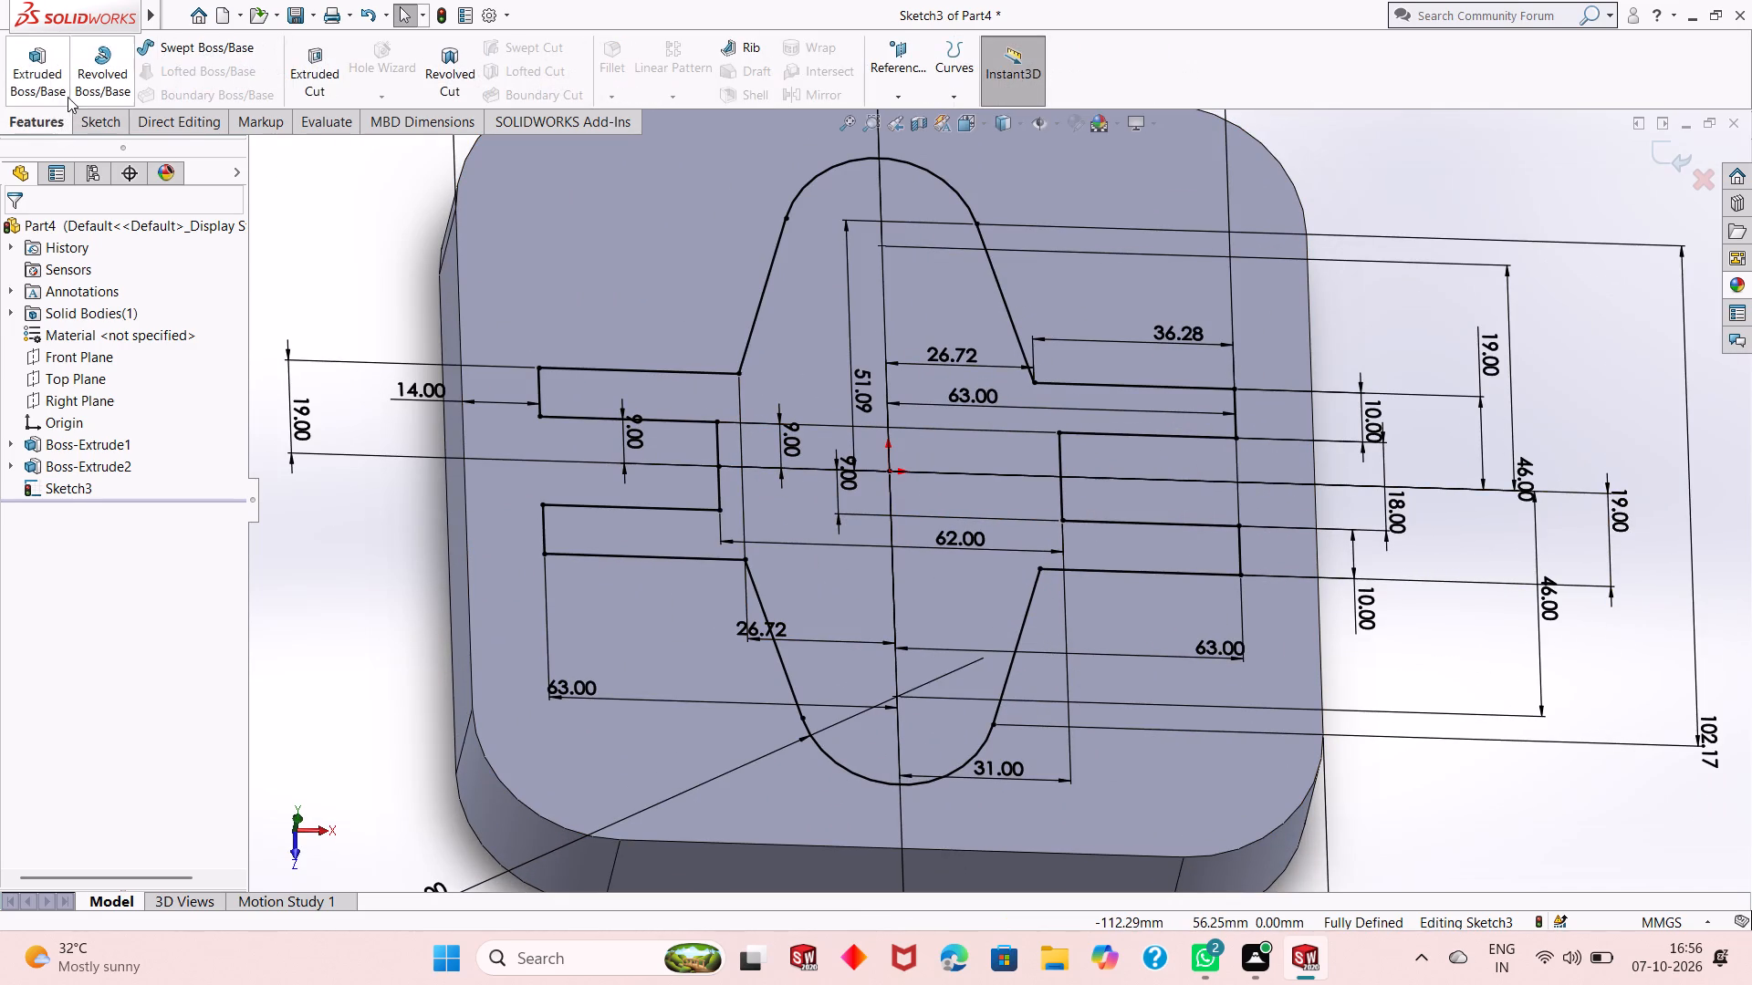
left_click(48, 88)
middle_click_drag(649, 562, 628, 496)
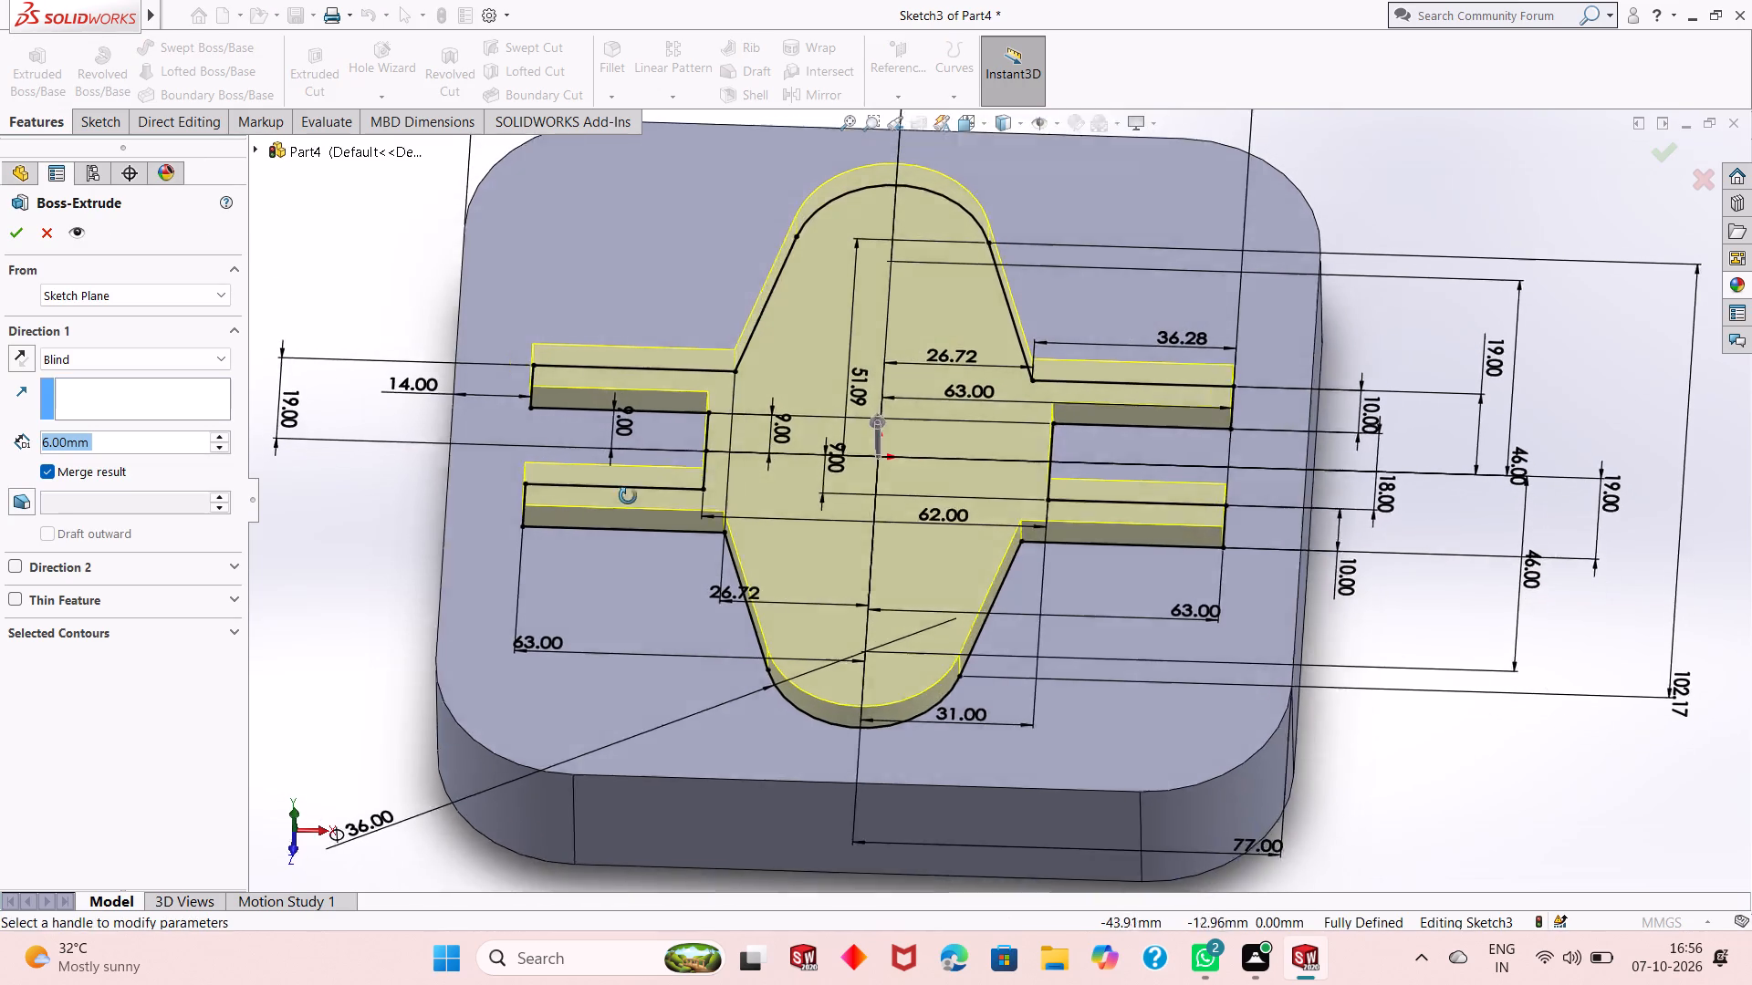
middle_click_drag(628, 496, 628, 428)
left_click(90, 439)
left_click(90, 439)
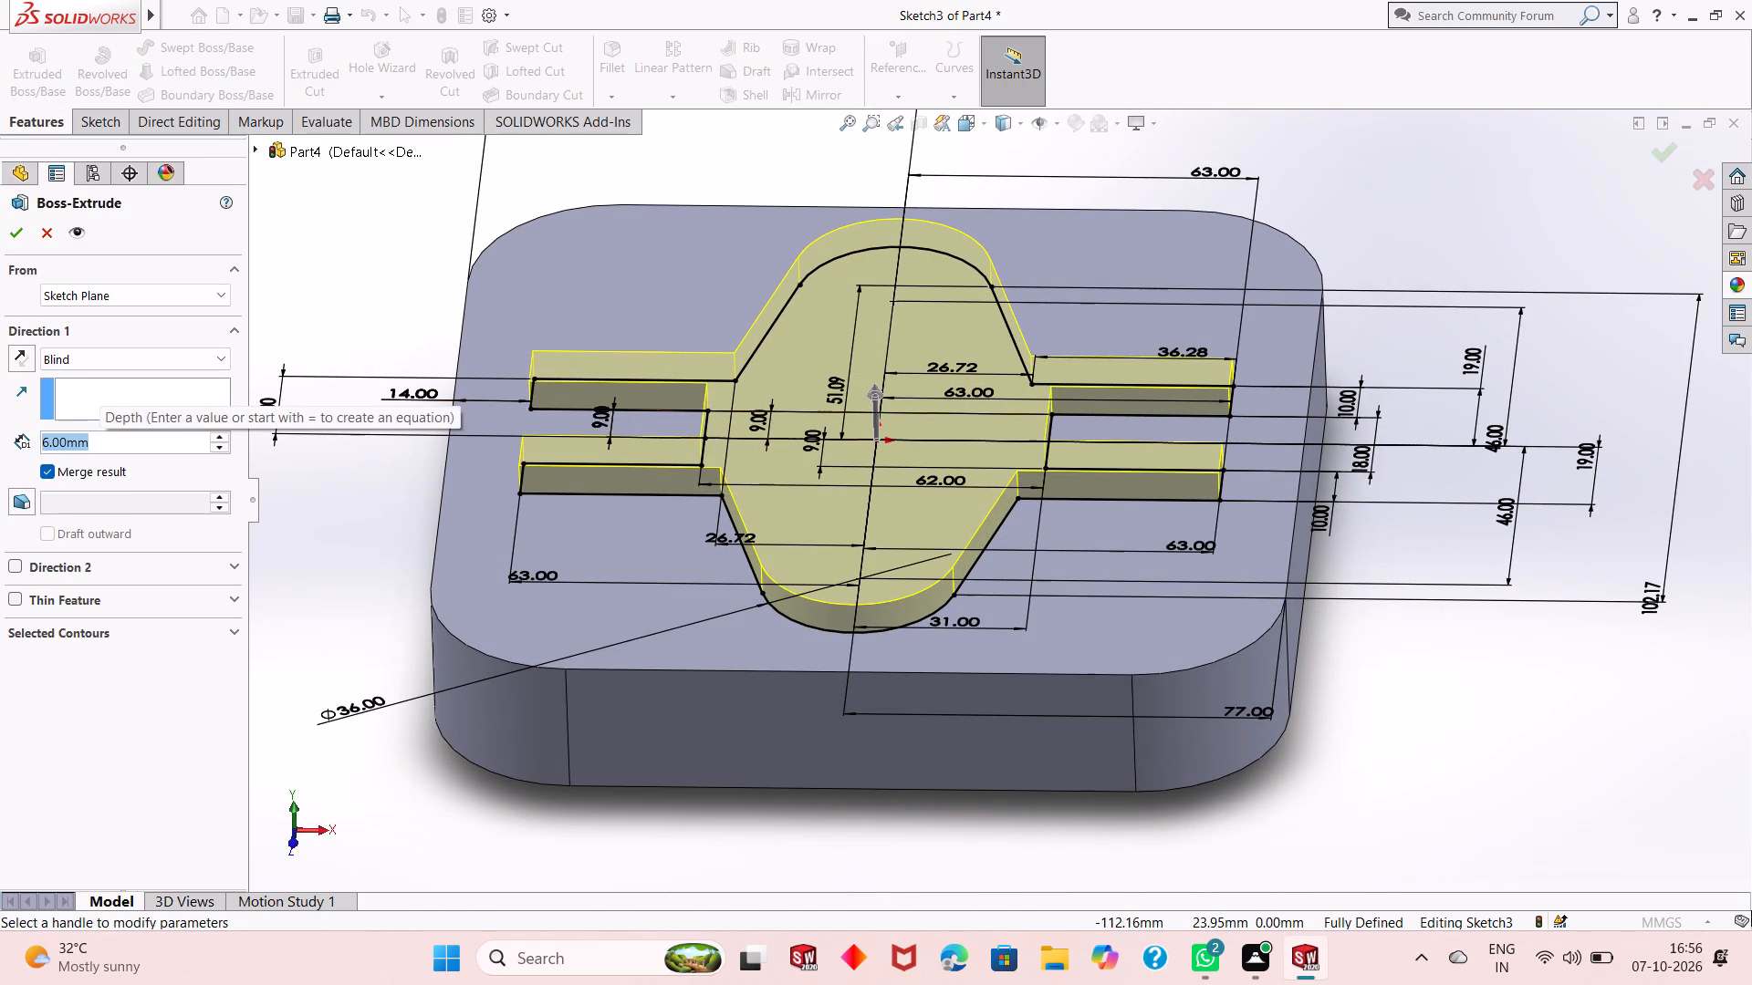
type("31")
key("Return")
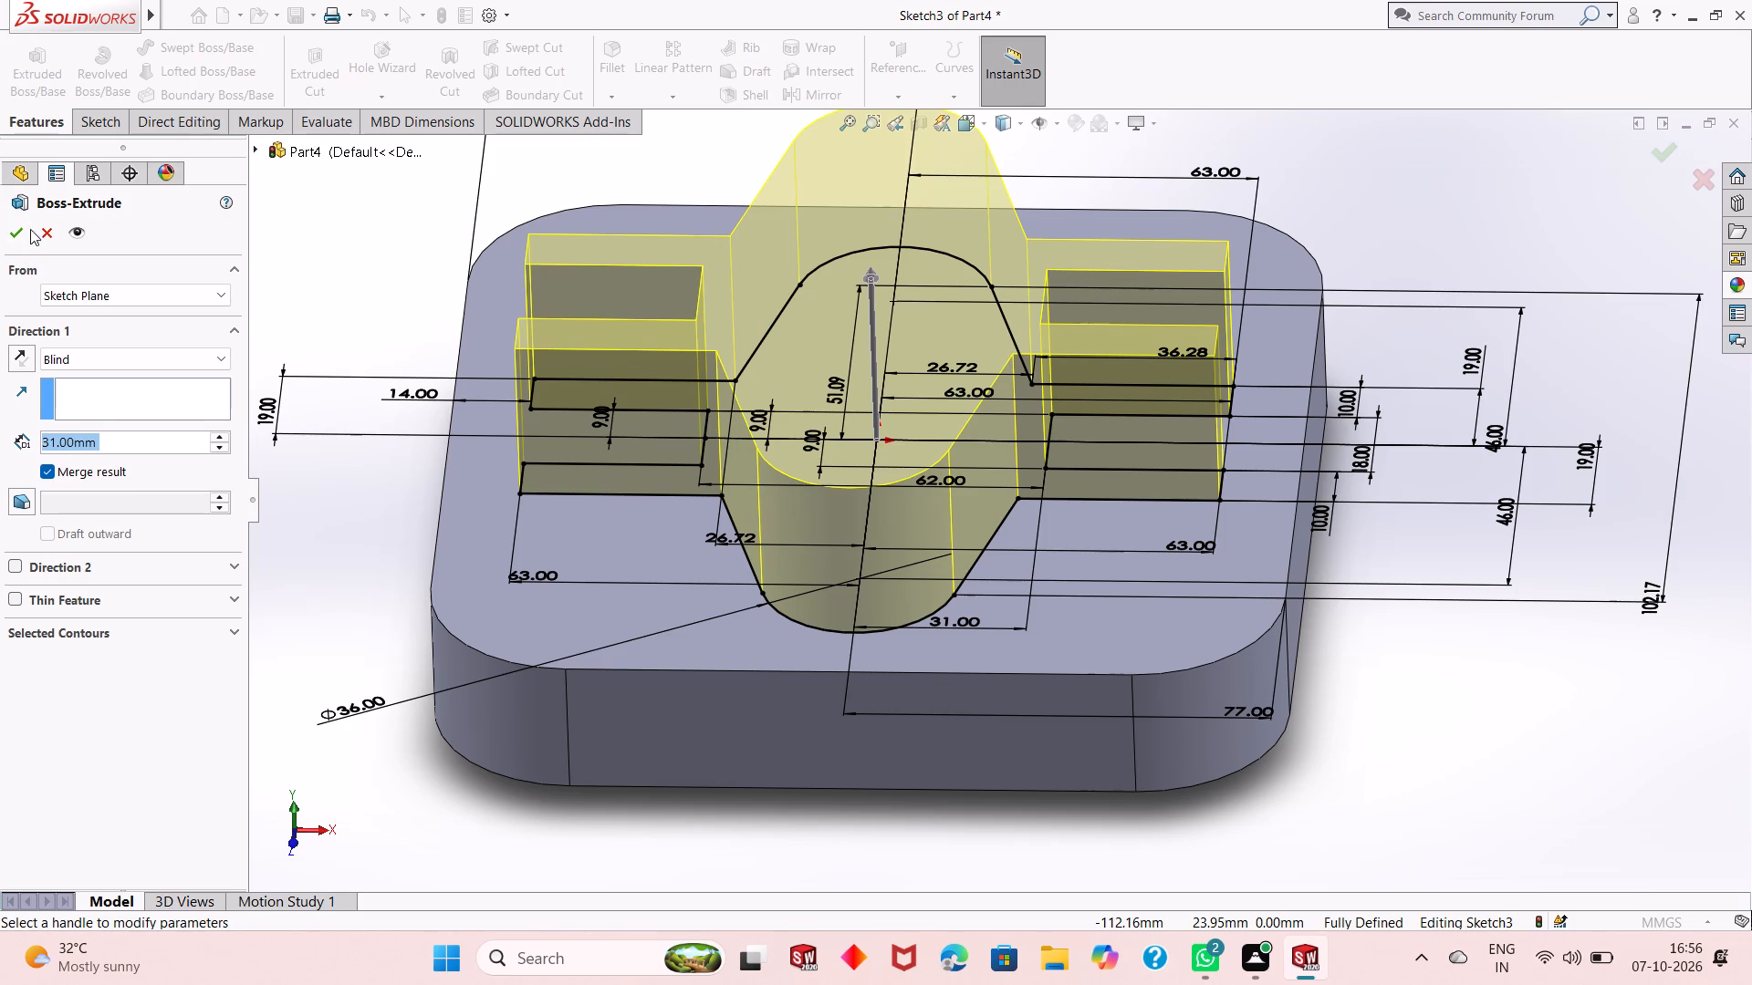
left_click(6, 228)
Fillet the top outer end edges of all four side arms with a symmetric 12 mm radius.
scroll(757, 513, "up", 2)
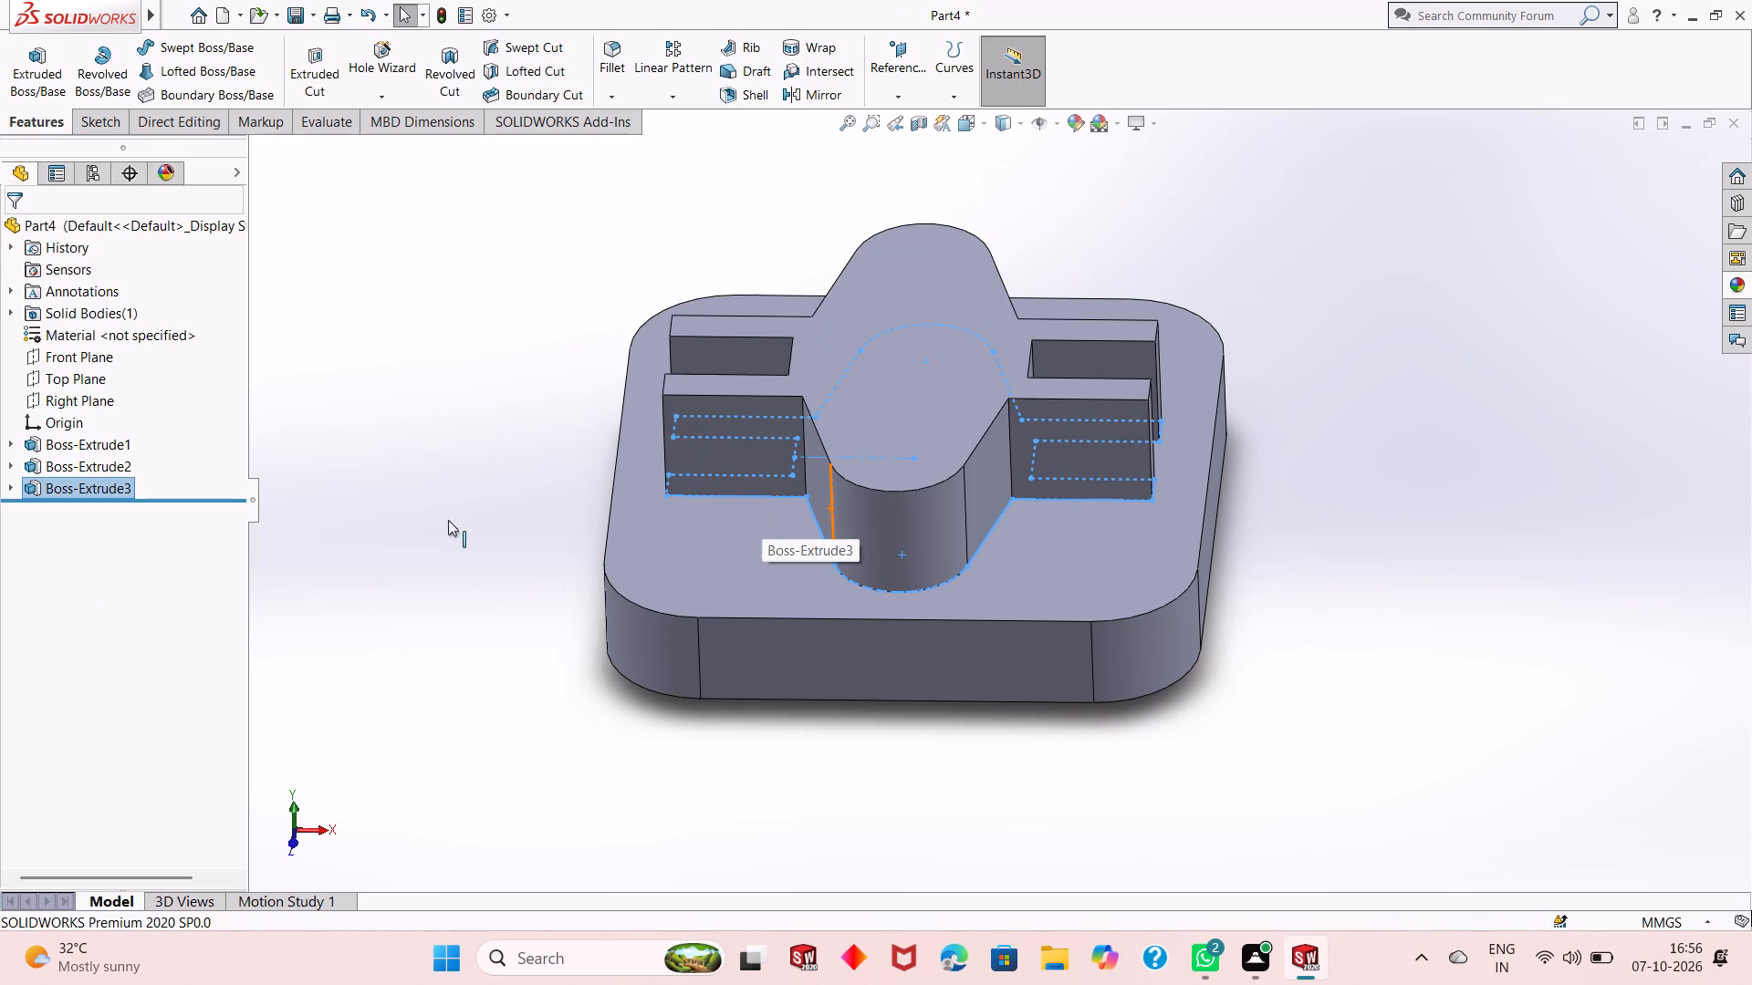
left_click(407, 522)
middle_click_drag(823, 557, 709, 547)
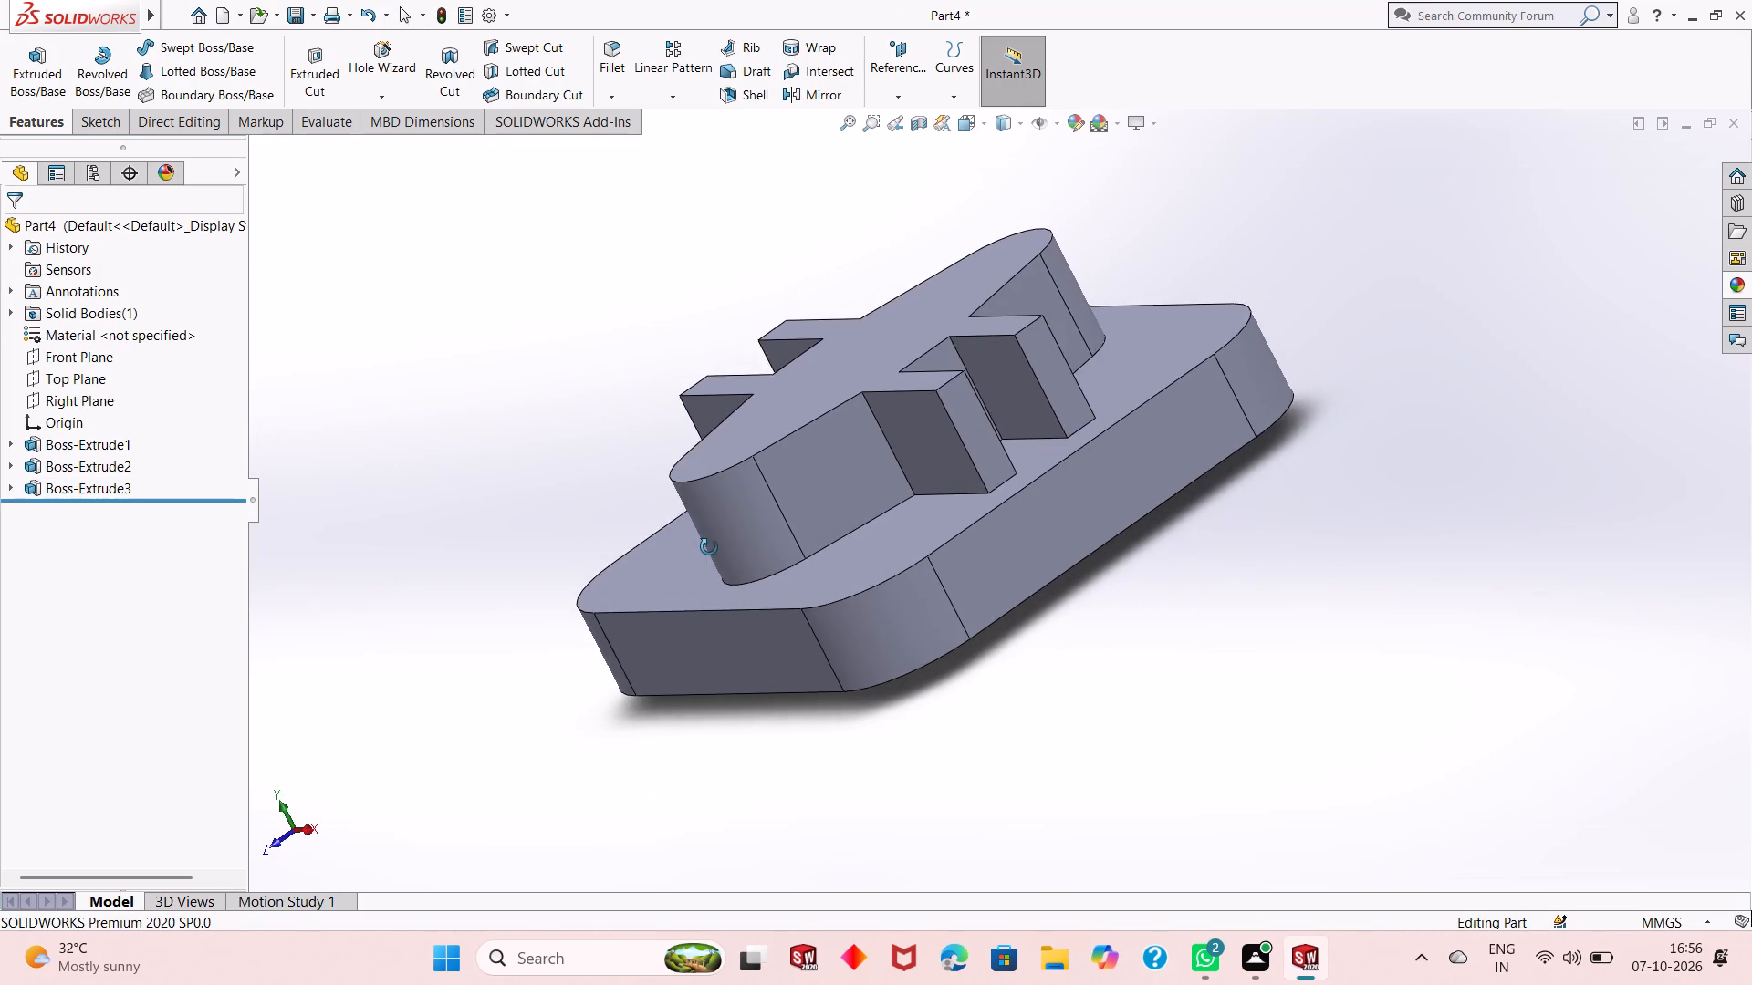
middle_click_drag(709, 547, 850, 485)
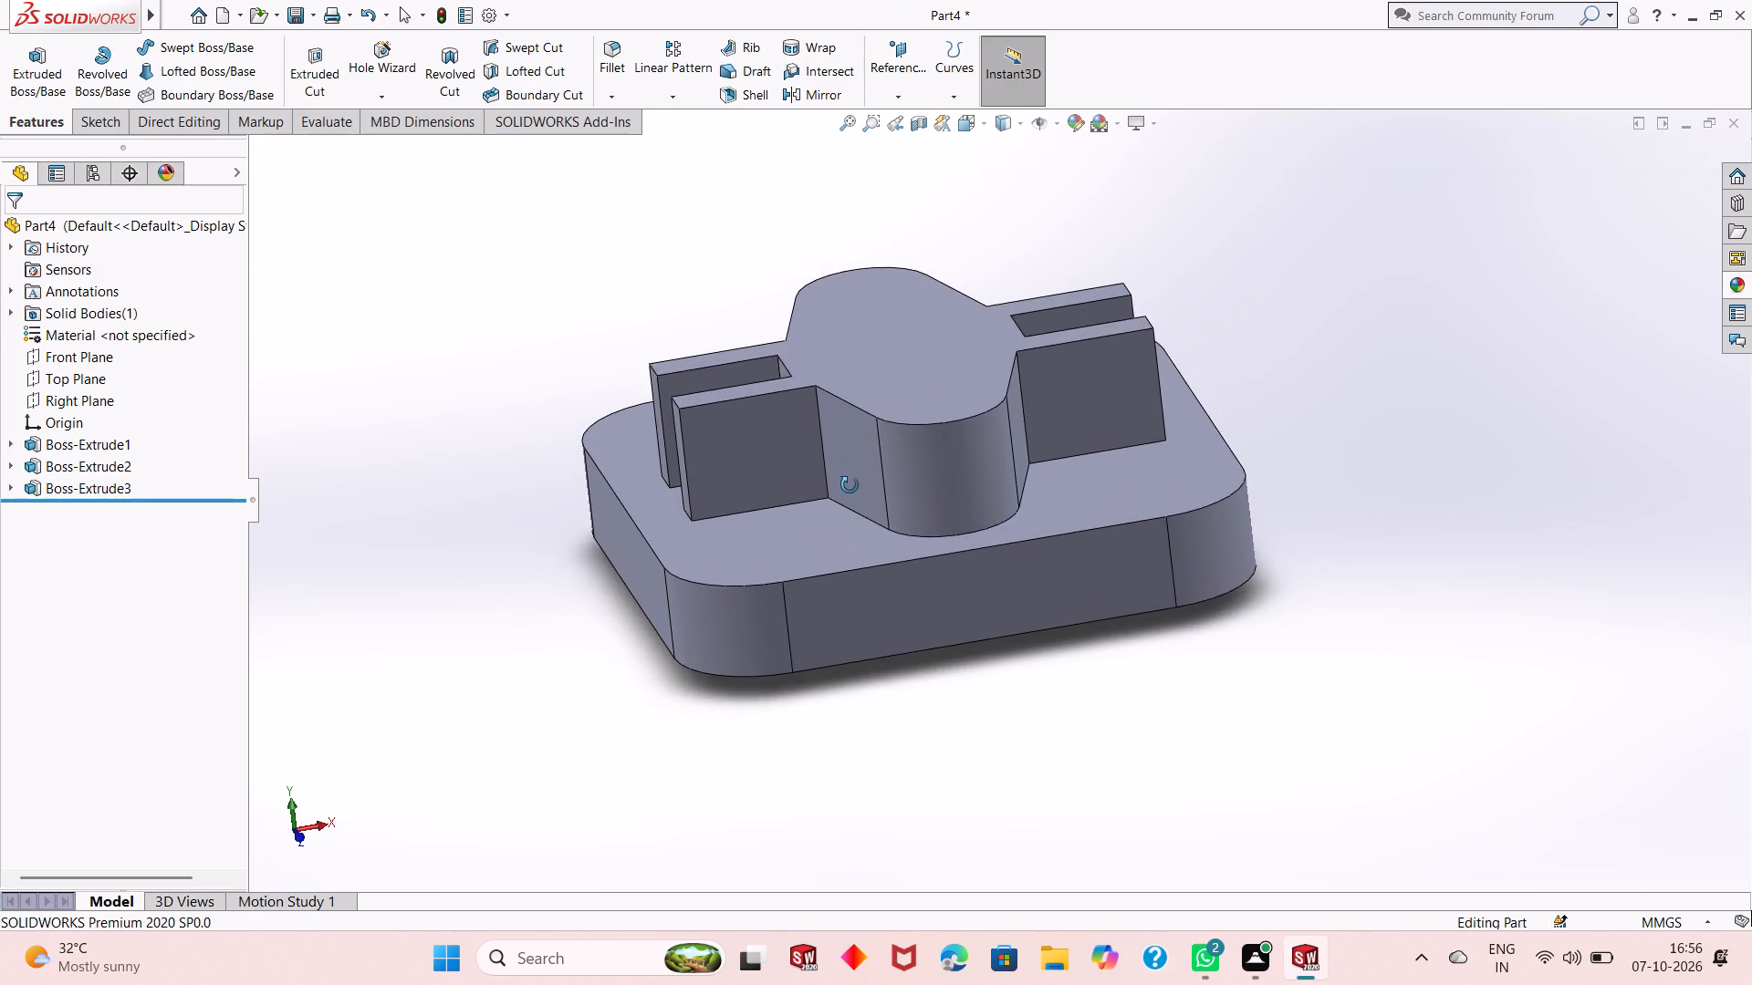
middle_click_drag(850, 485, 850, 533)
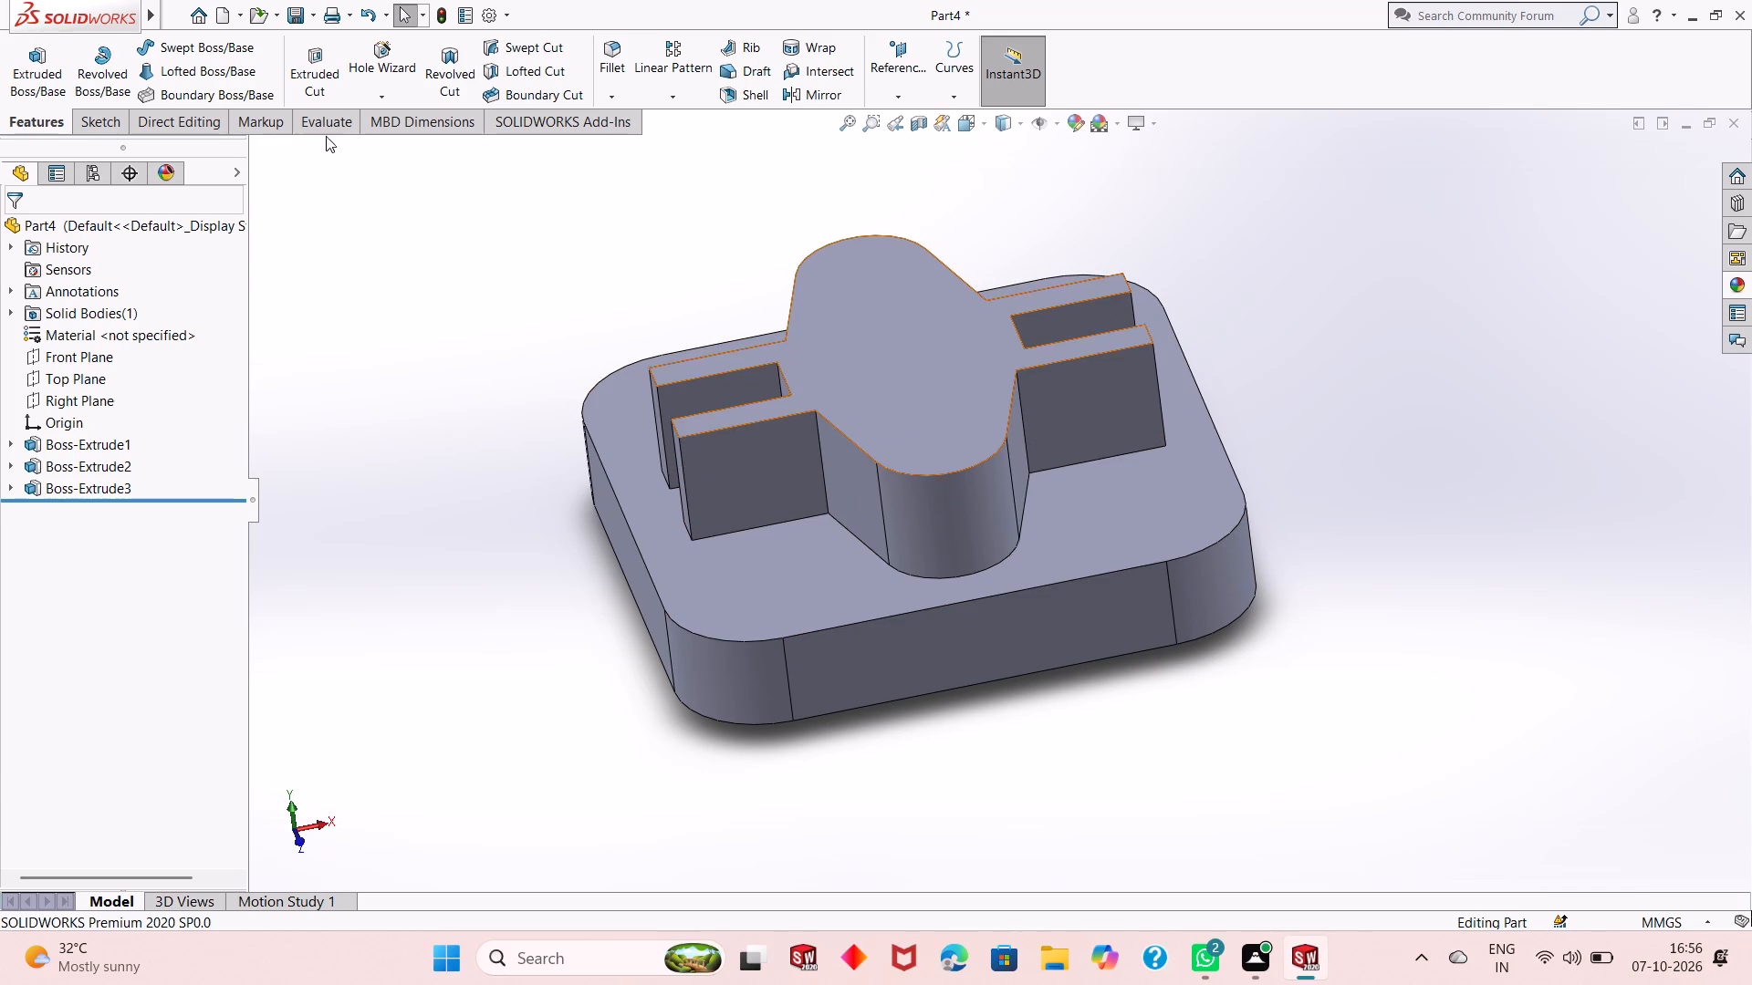
left_click(599, 76)
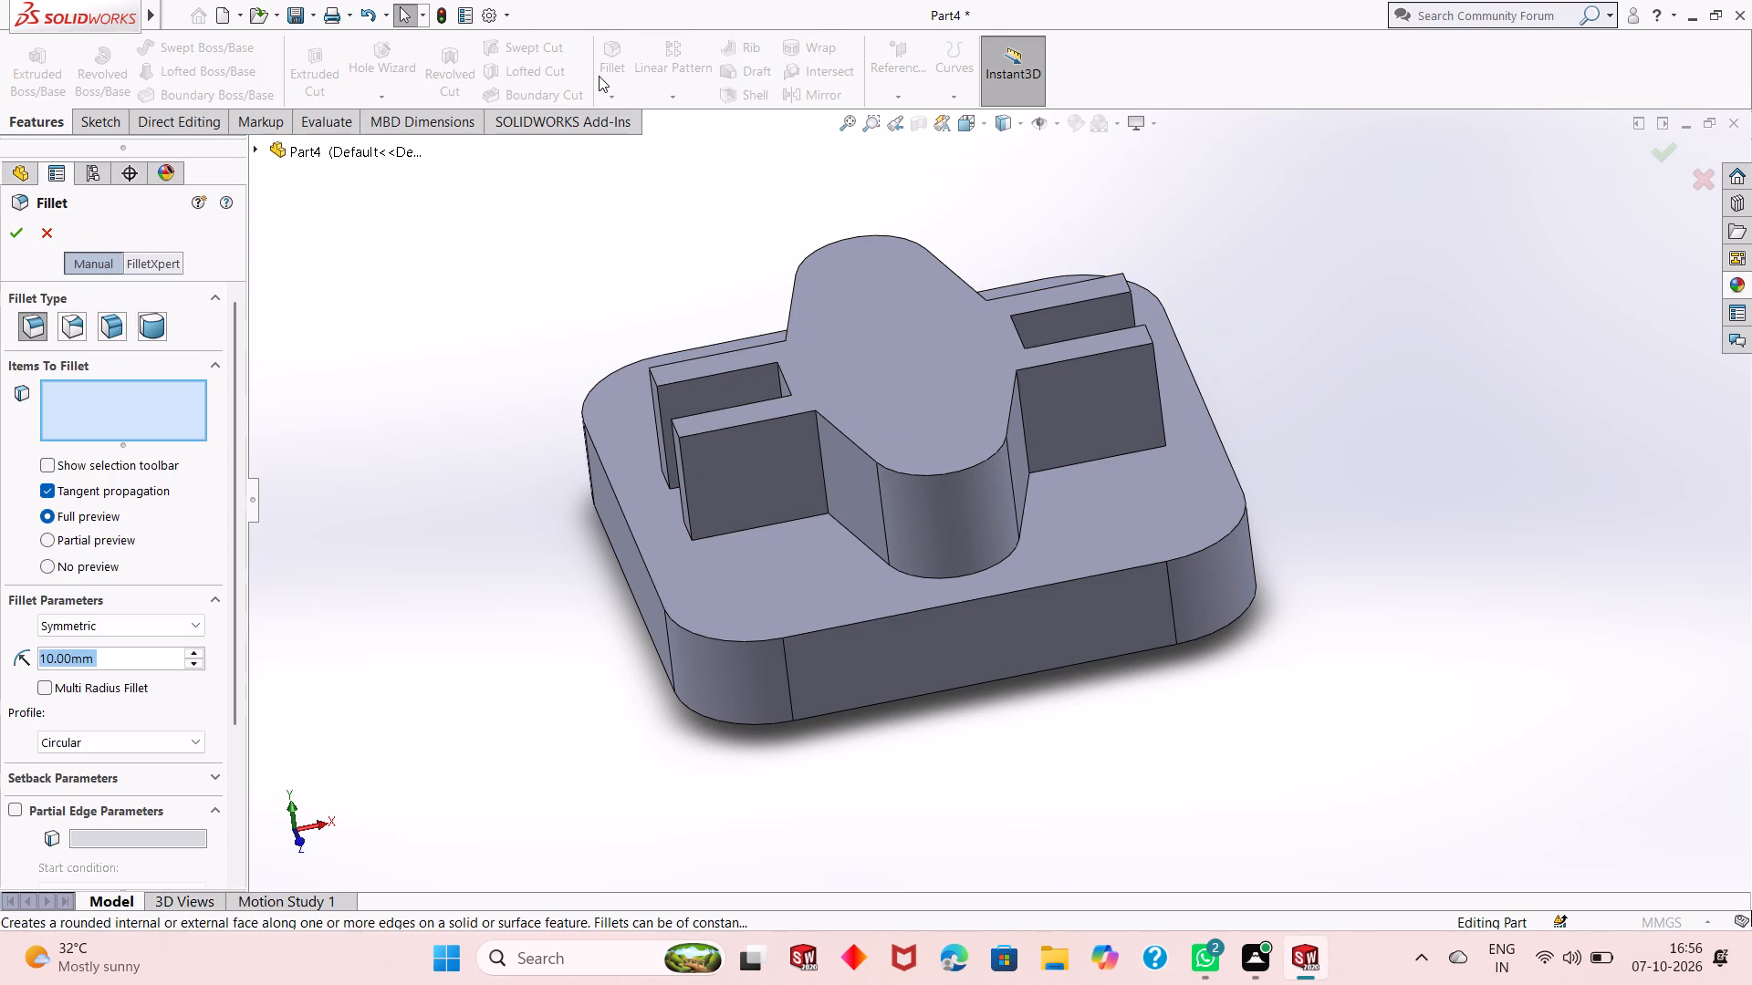
type("12")
key("Return")
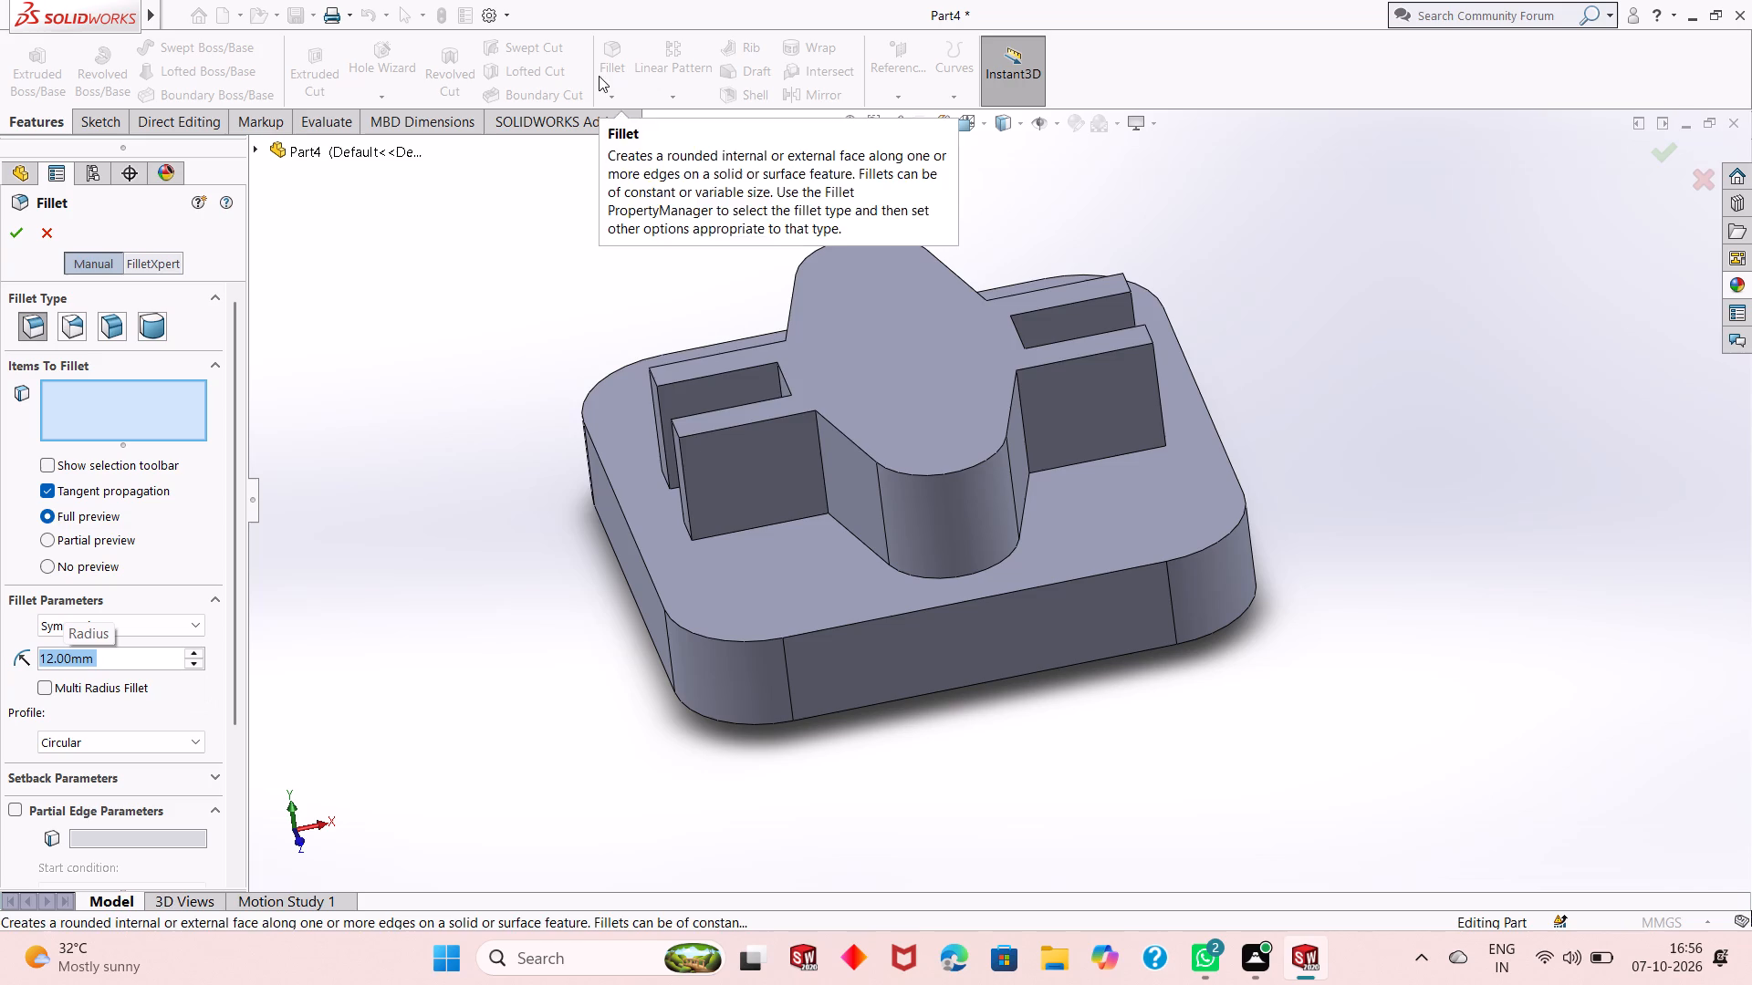
scroll(690, 452, "down", 2)
middle_click_drag(492, 580, 495, 527)
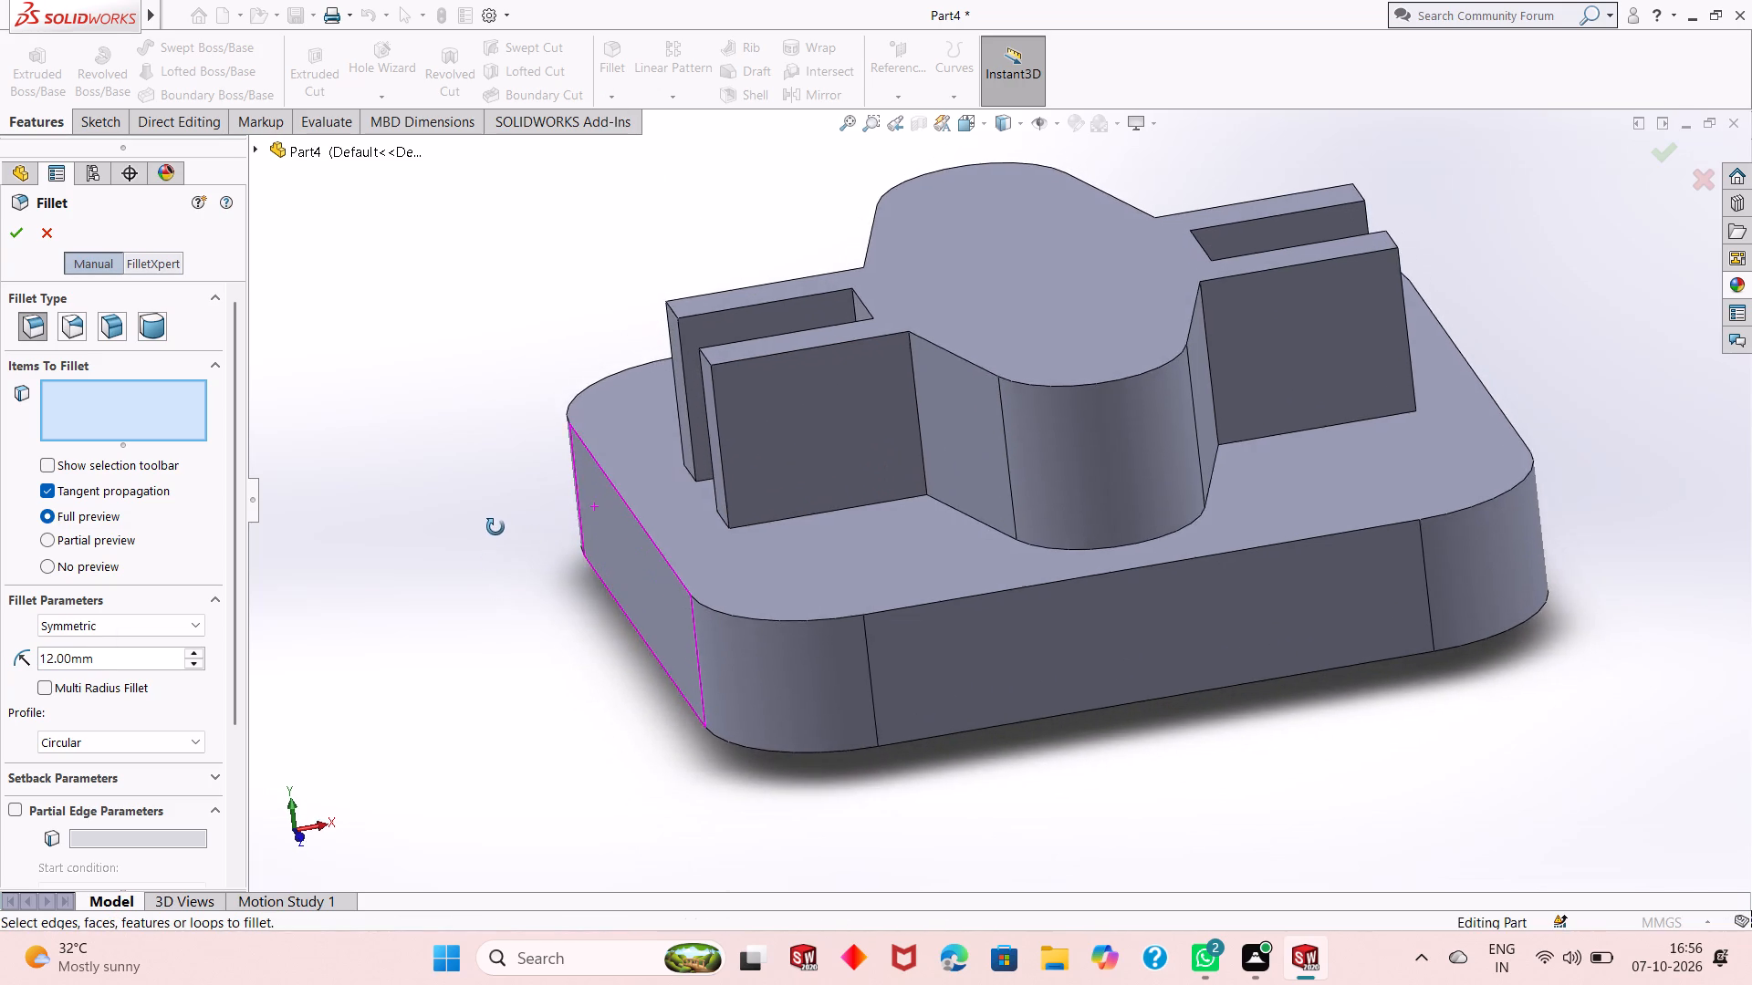
middle_click_drag(495, 527, 512, 562)
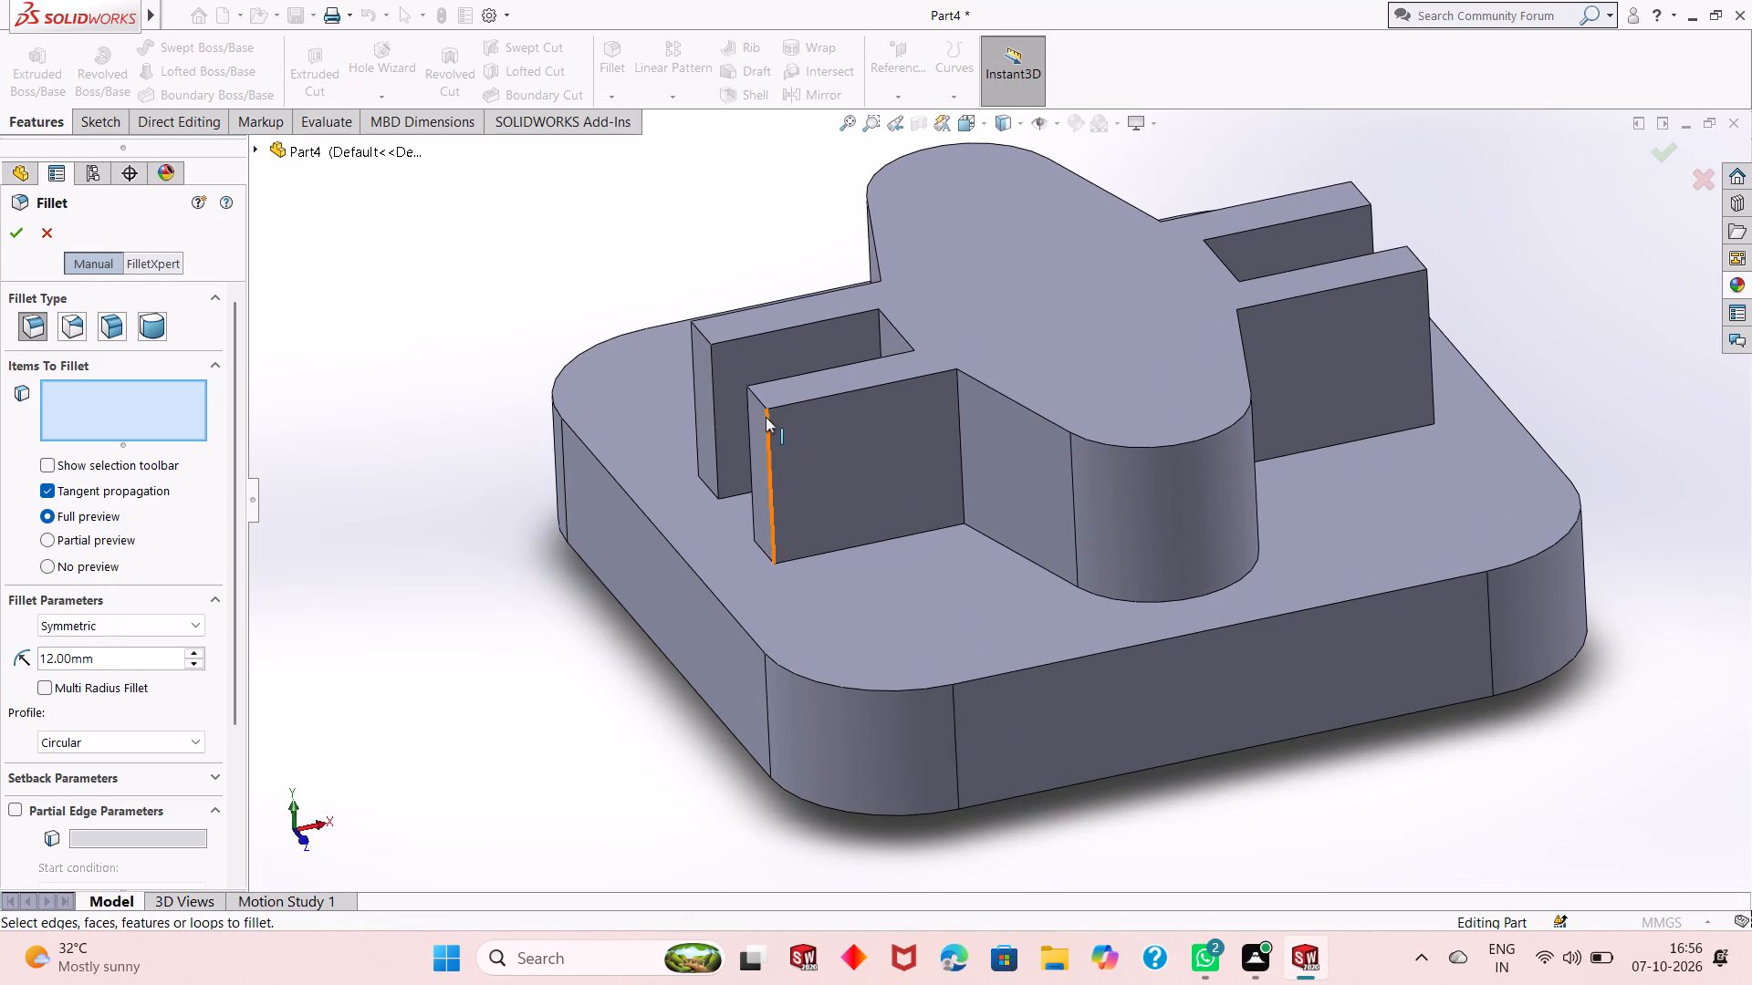
left_click(760, 399)
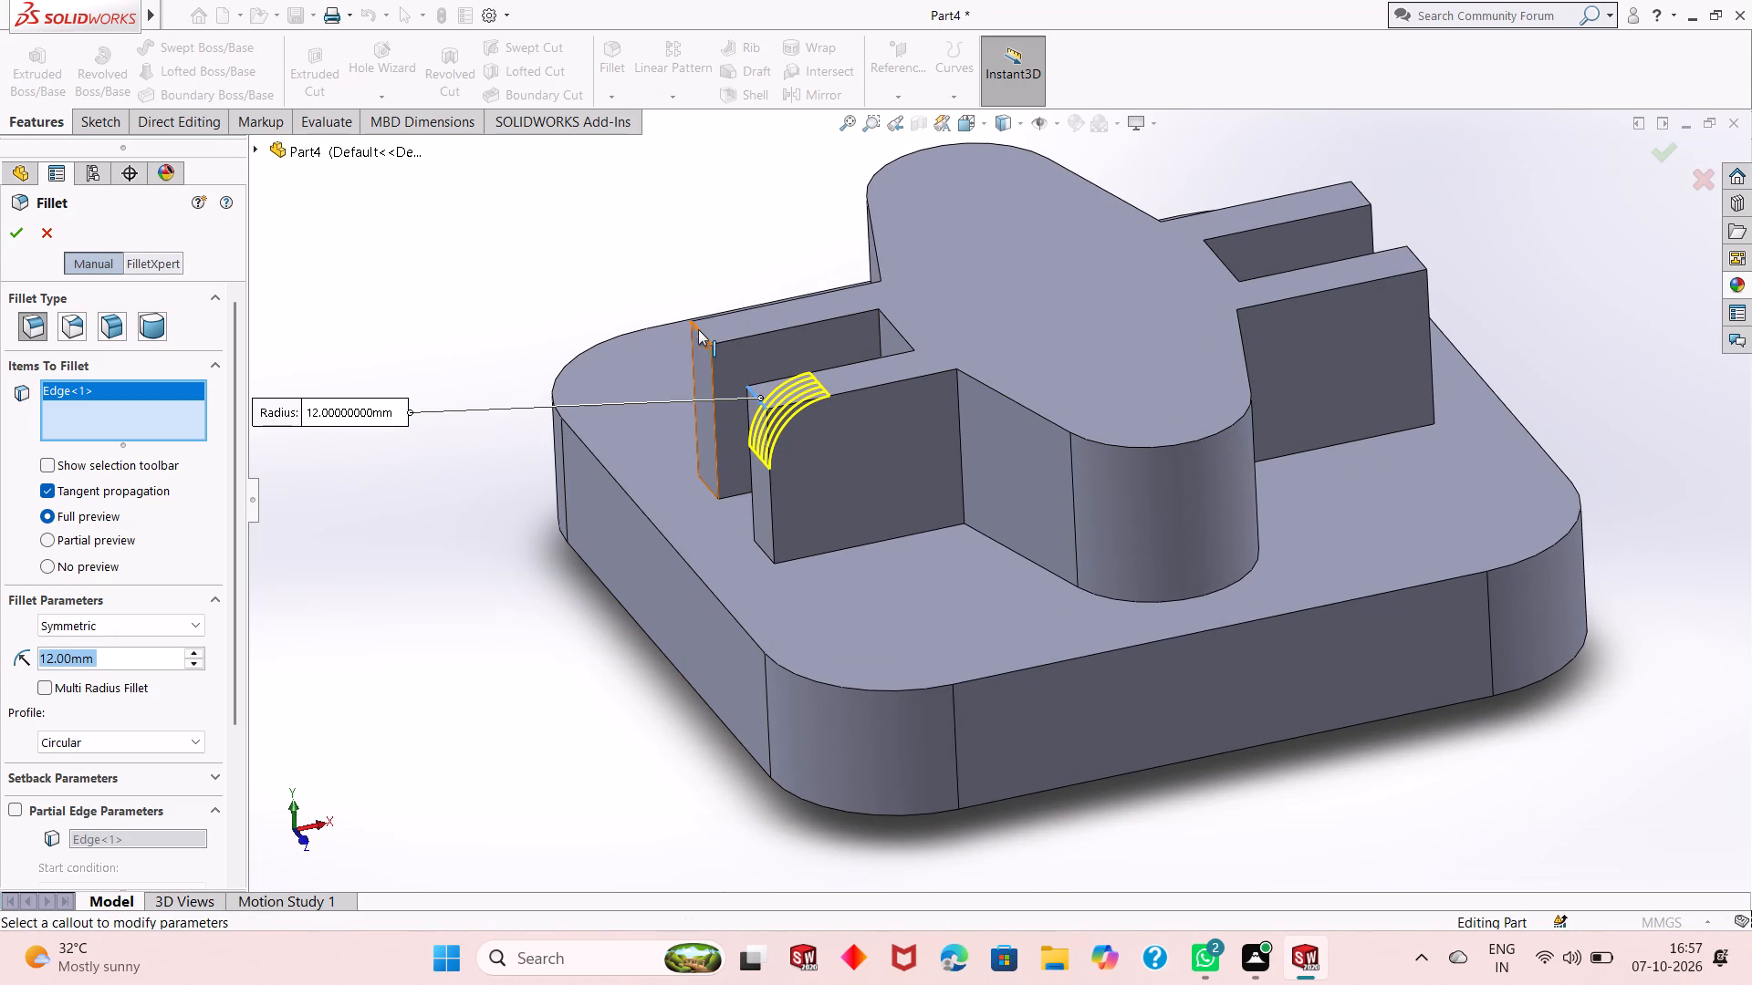
left_click(705, 337)
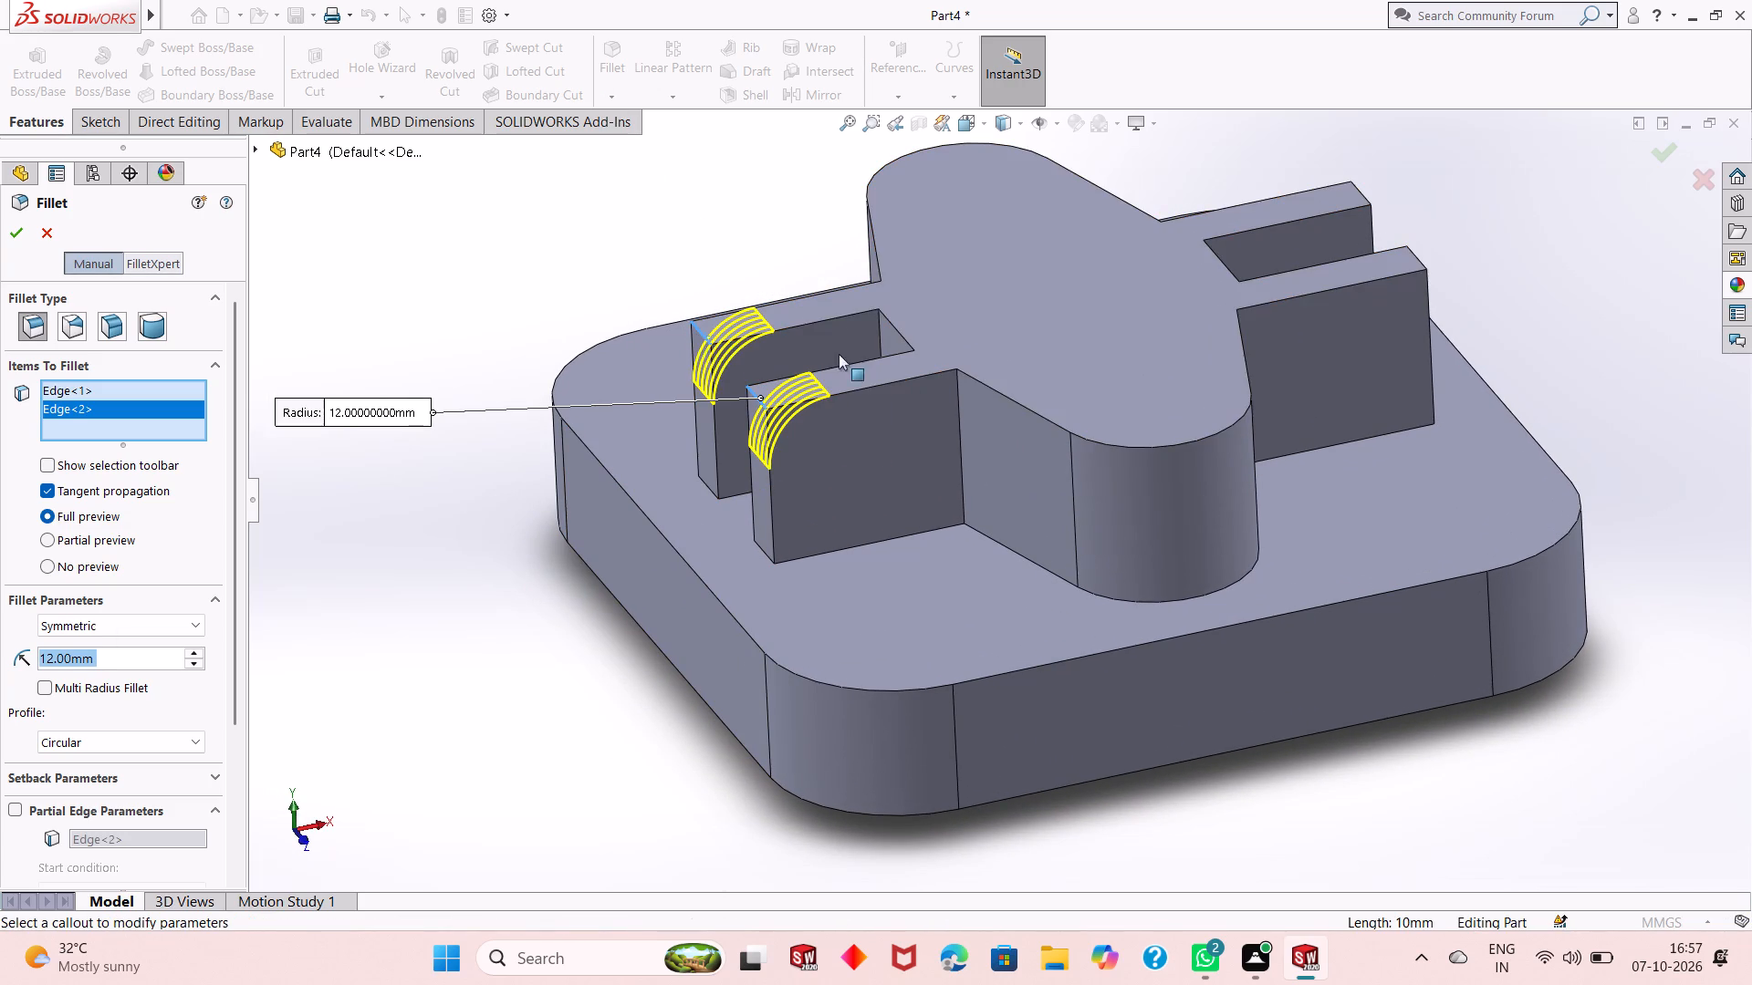
scroll(975, 430, "up", 1)
middle_click_drag(1188, 402, 1048, 427)
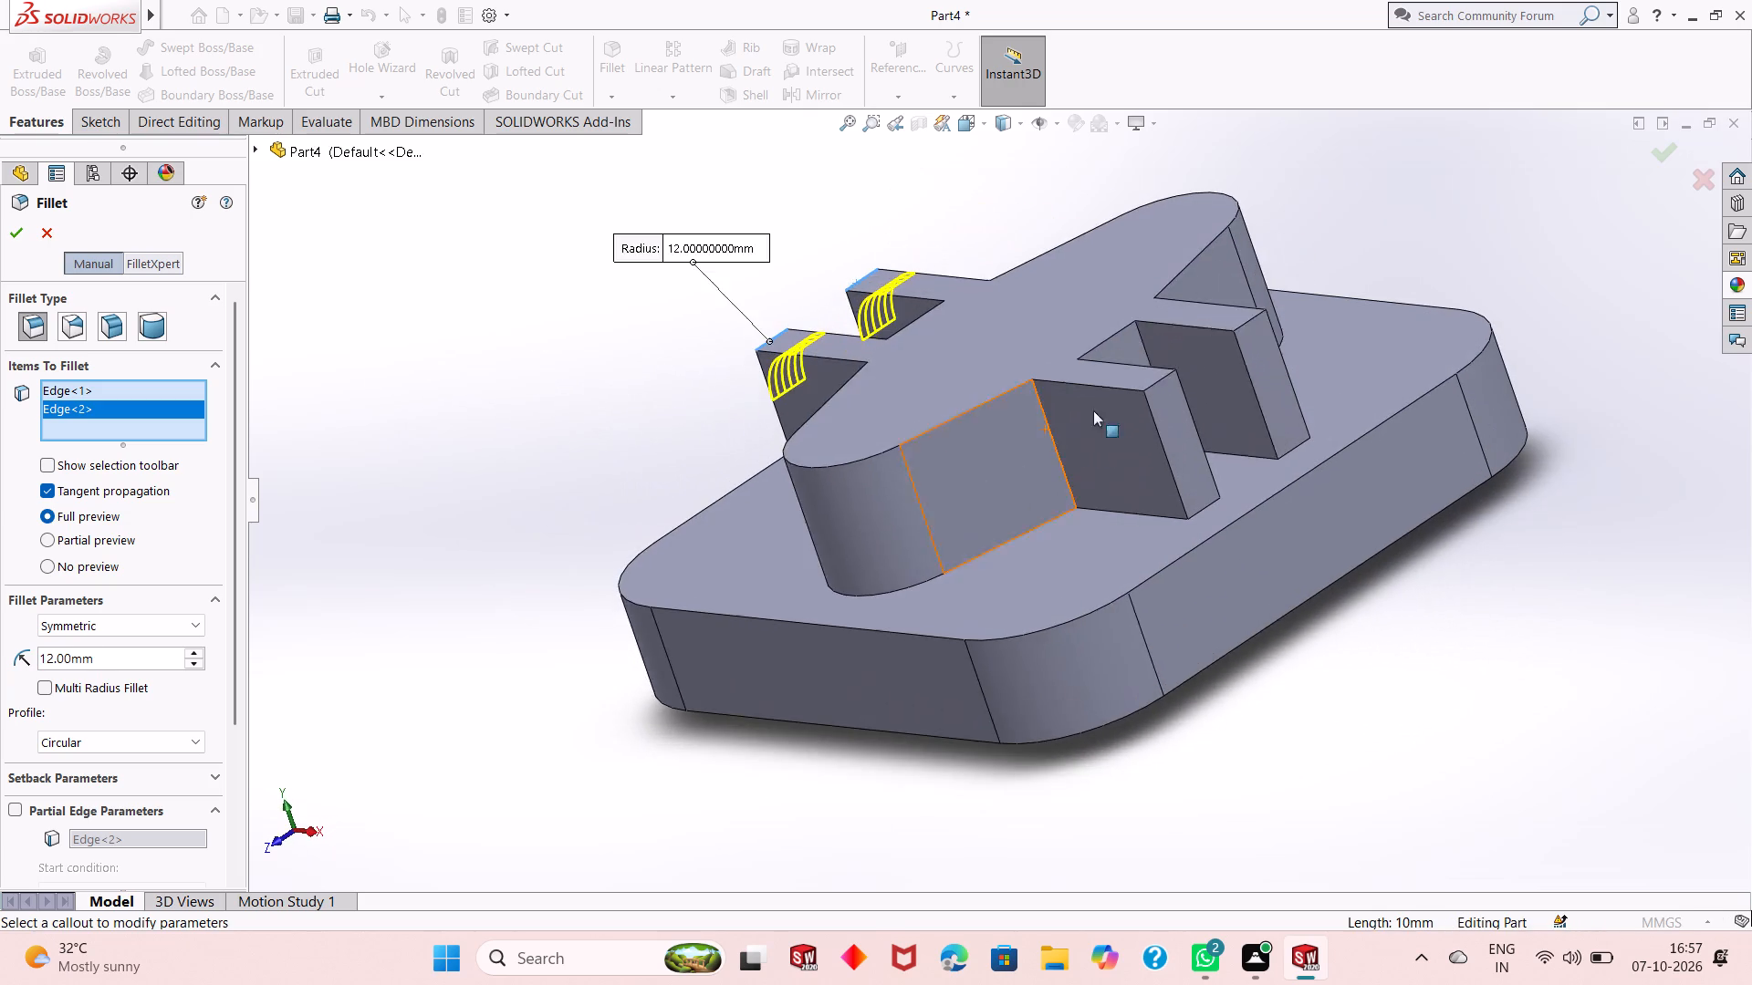
scroll(1259, 316, "down", 3)
left_click(1208, 344)
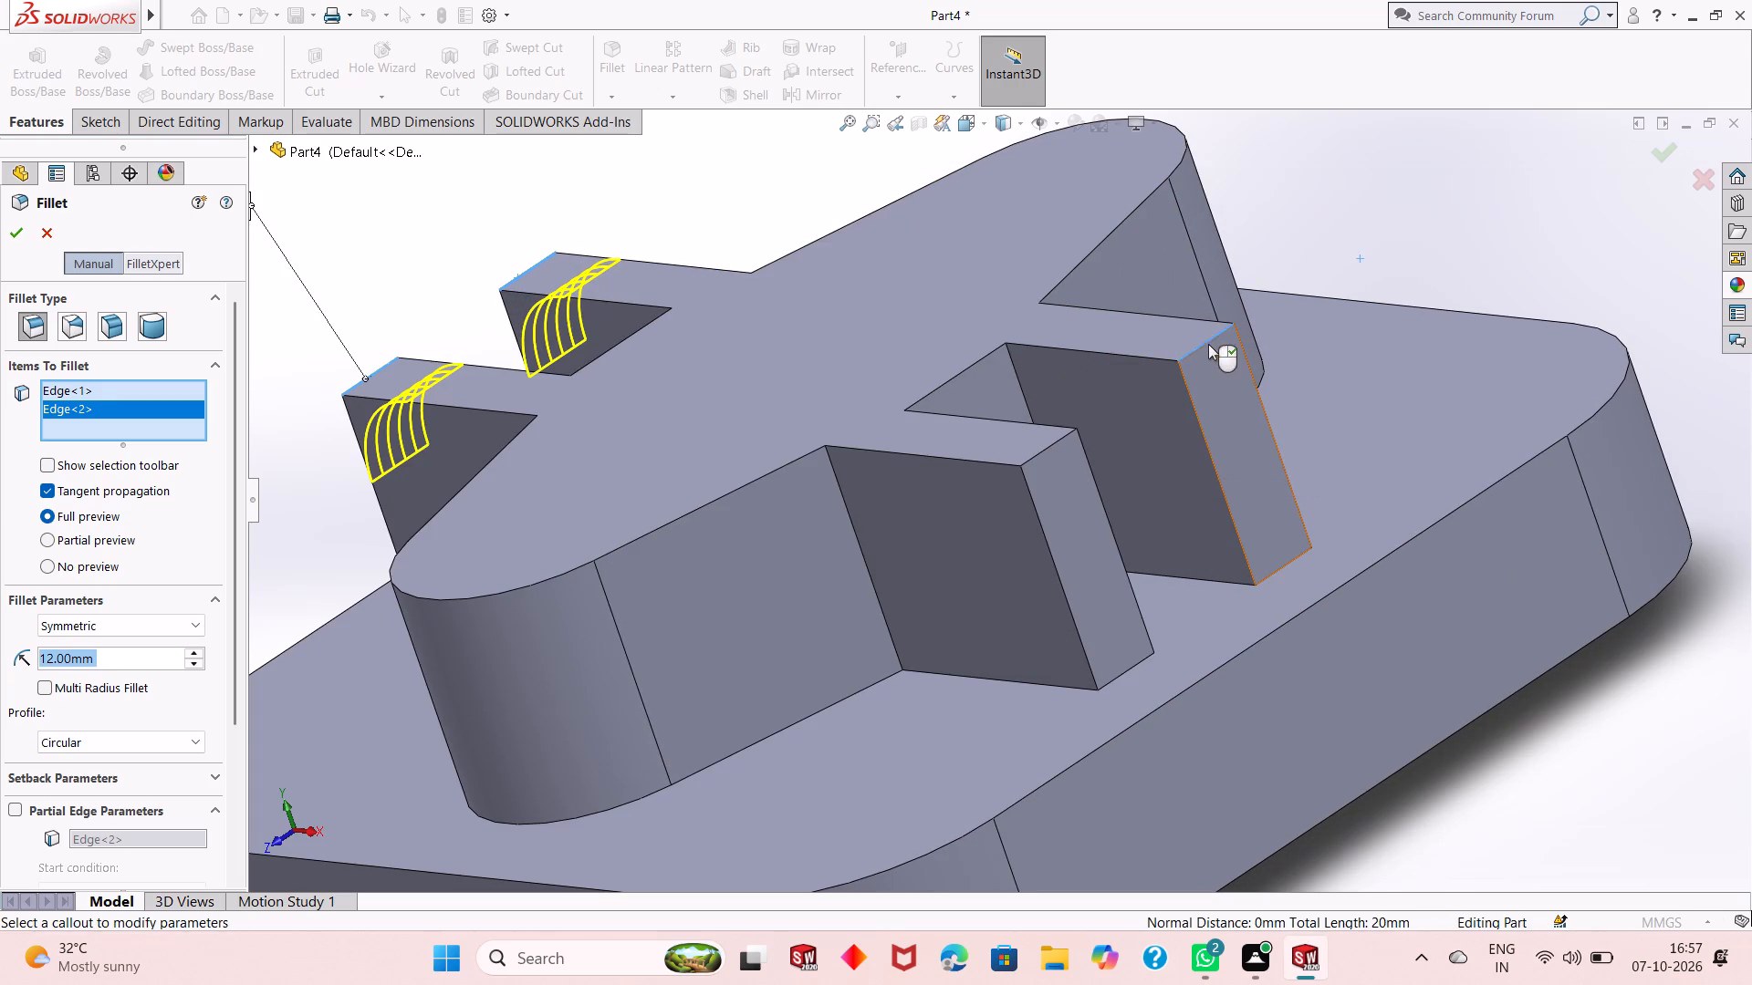
left_click(1035, 457)
scroll(861, 567, "up", 1)
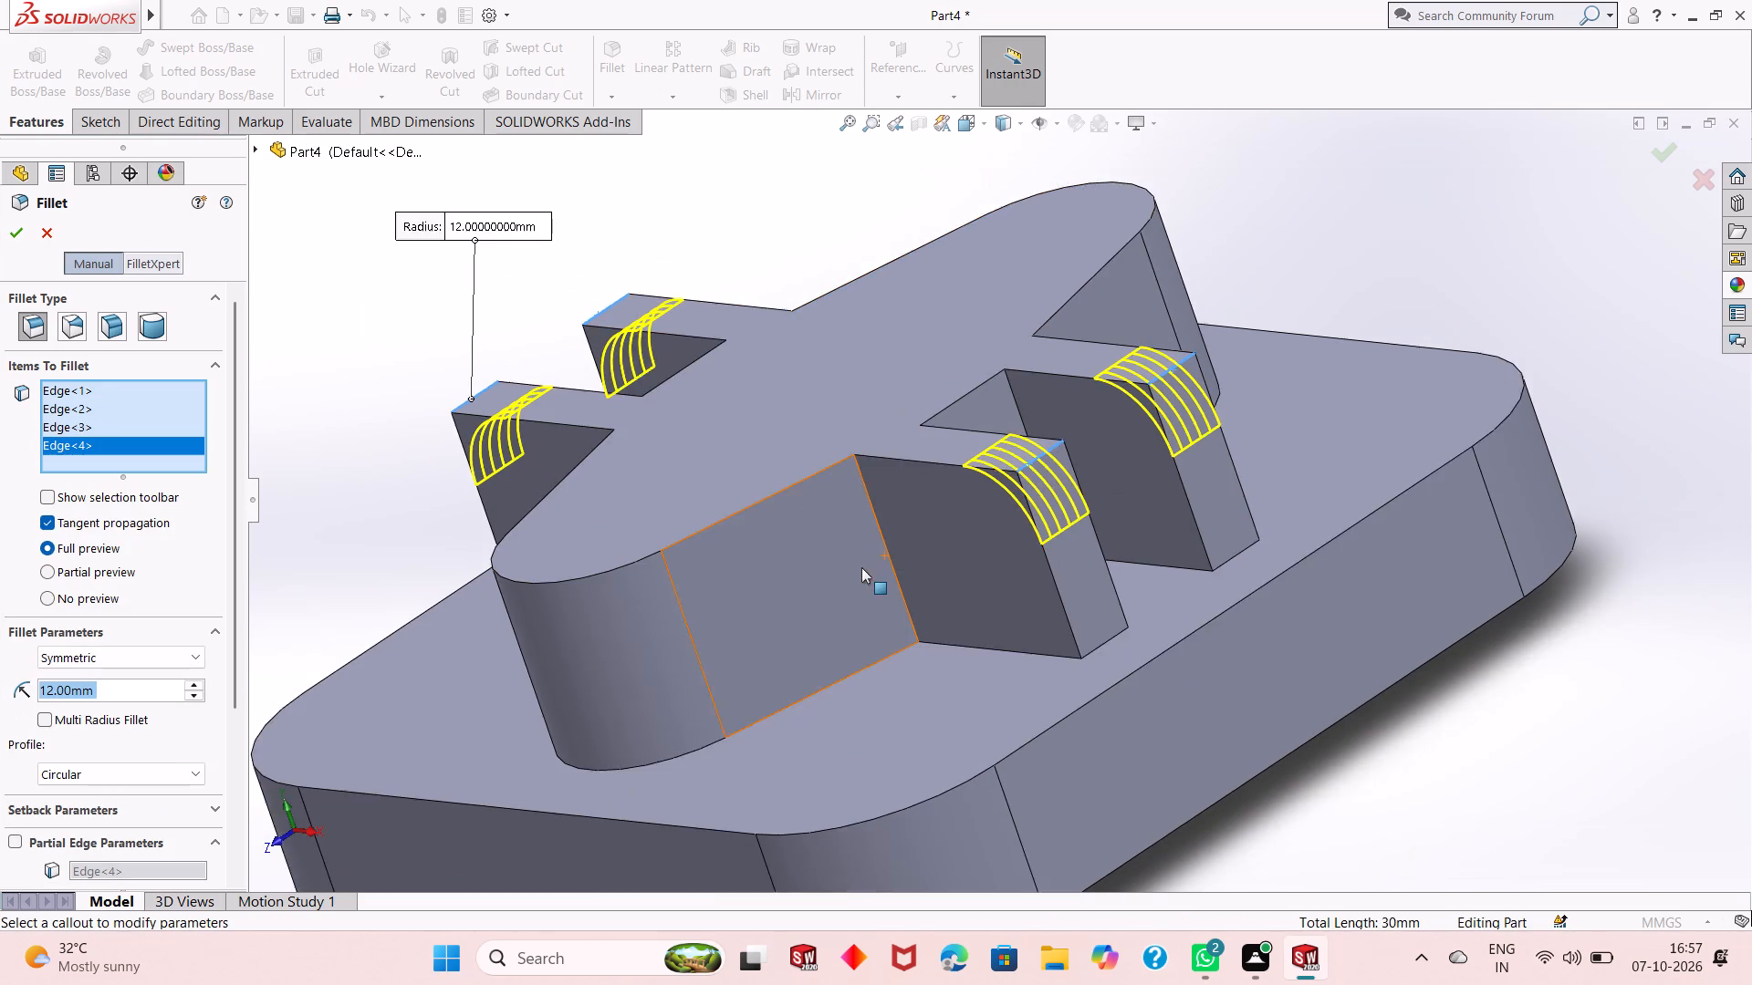
scroll(861, 567, "up", 2)
middle_click_drag(838, 570, 968, 504)
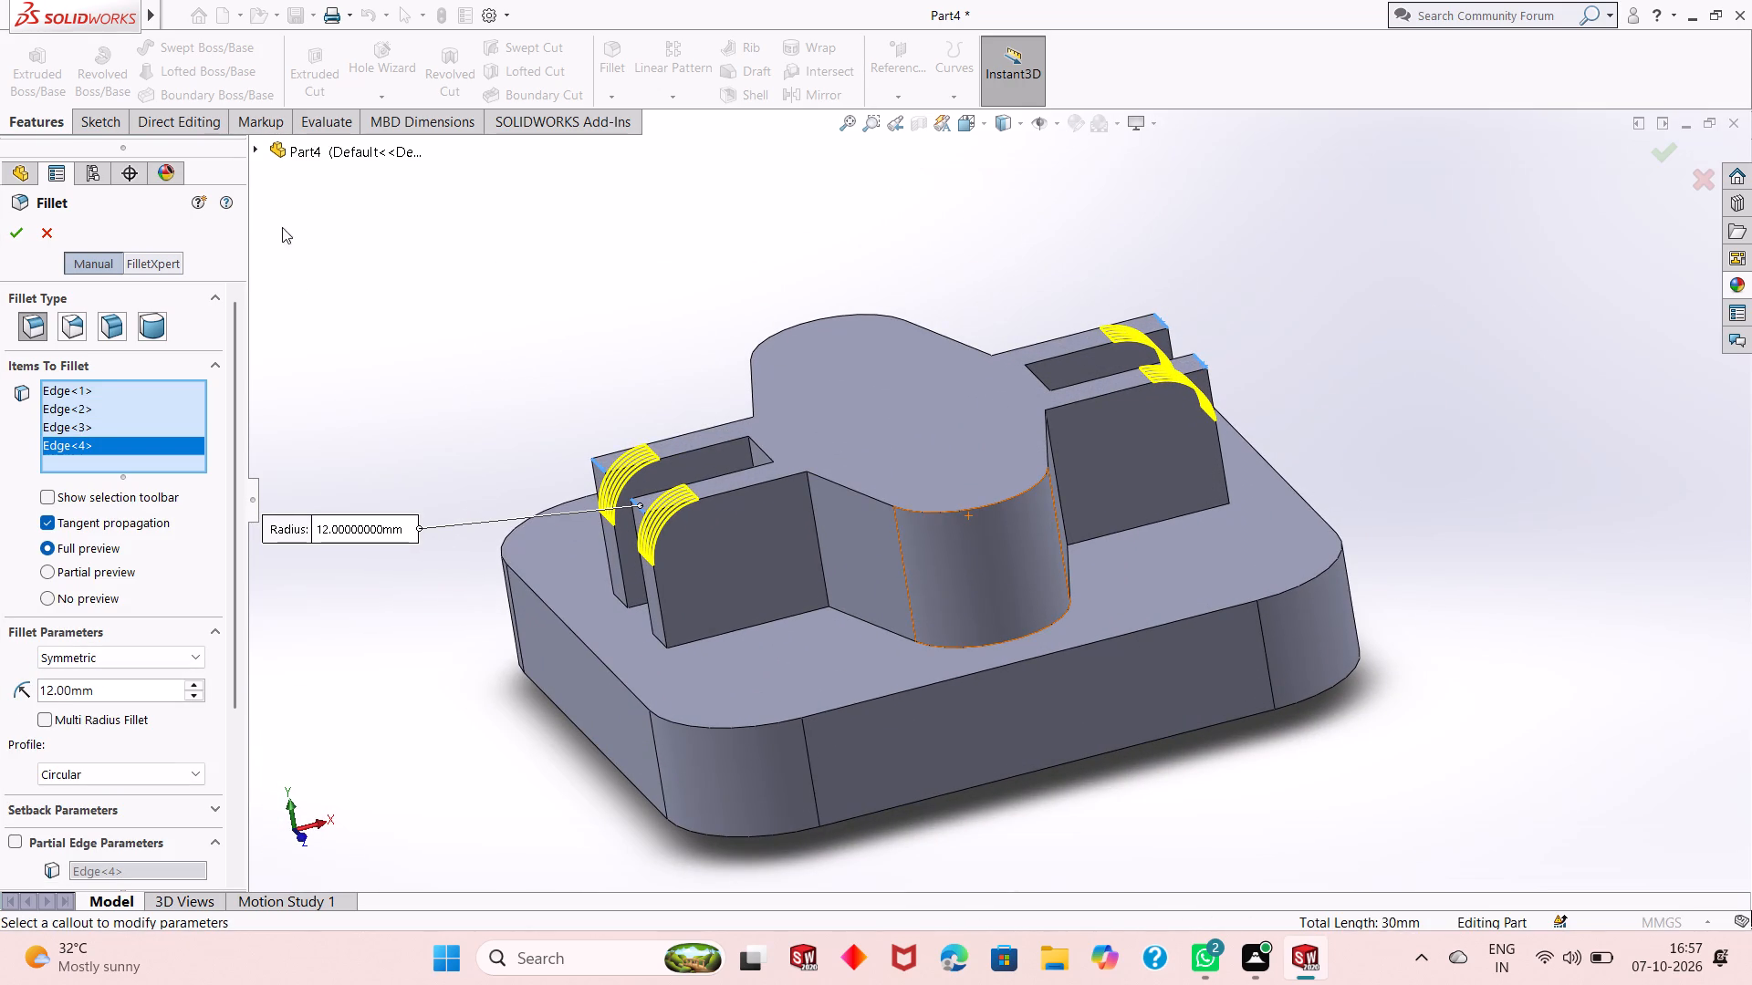
left_click(9, 233)
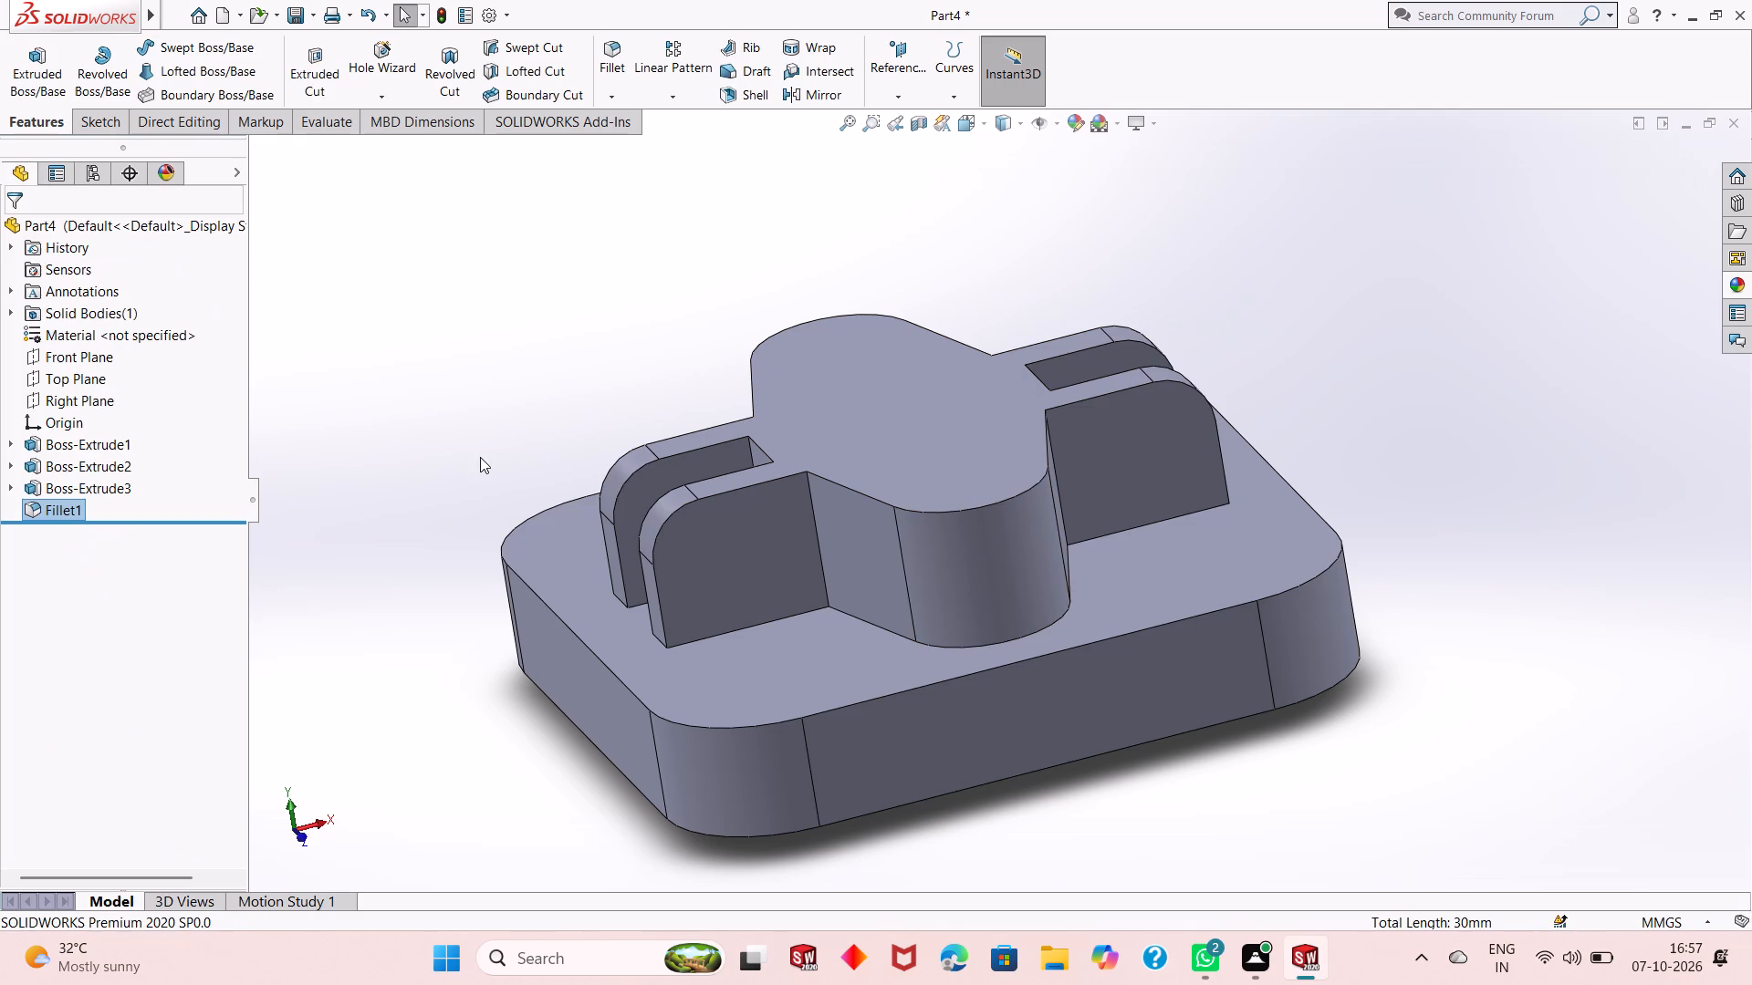
Start a sketch on the front face of the left front side arm, facing it squarely, and begin a center-point circle.
left_click(733, 555)
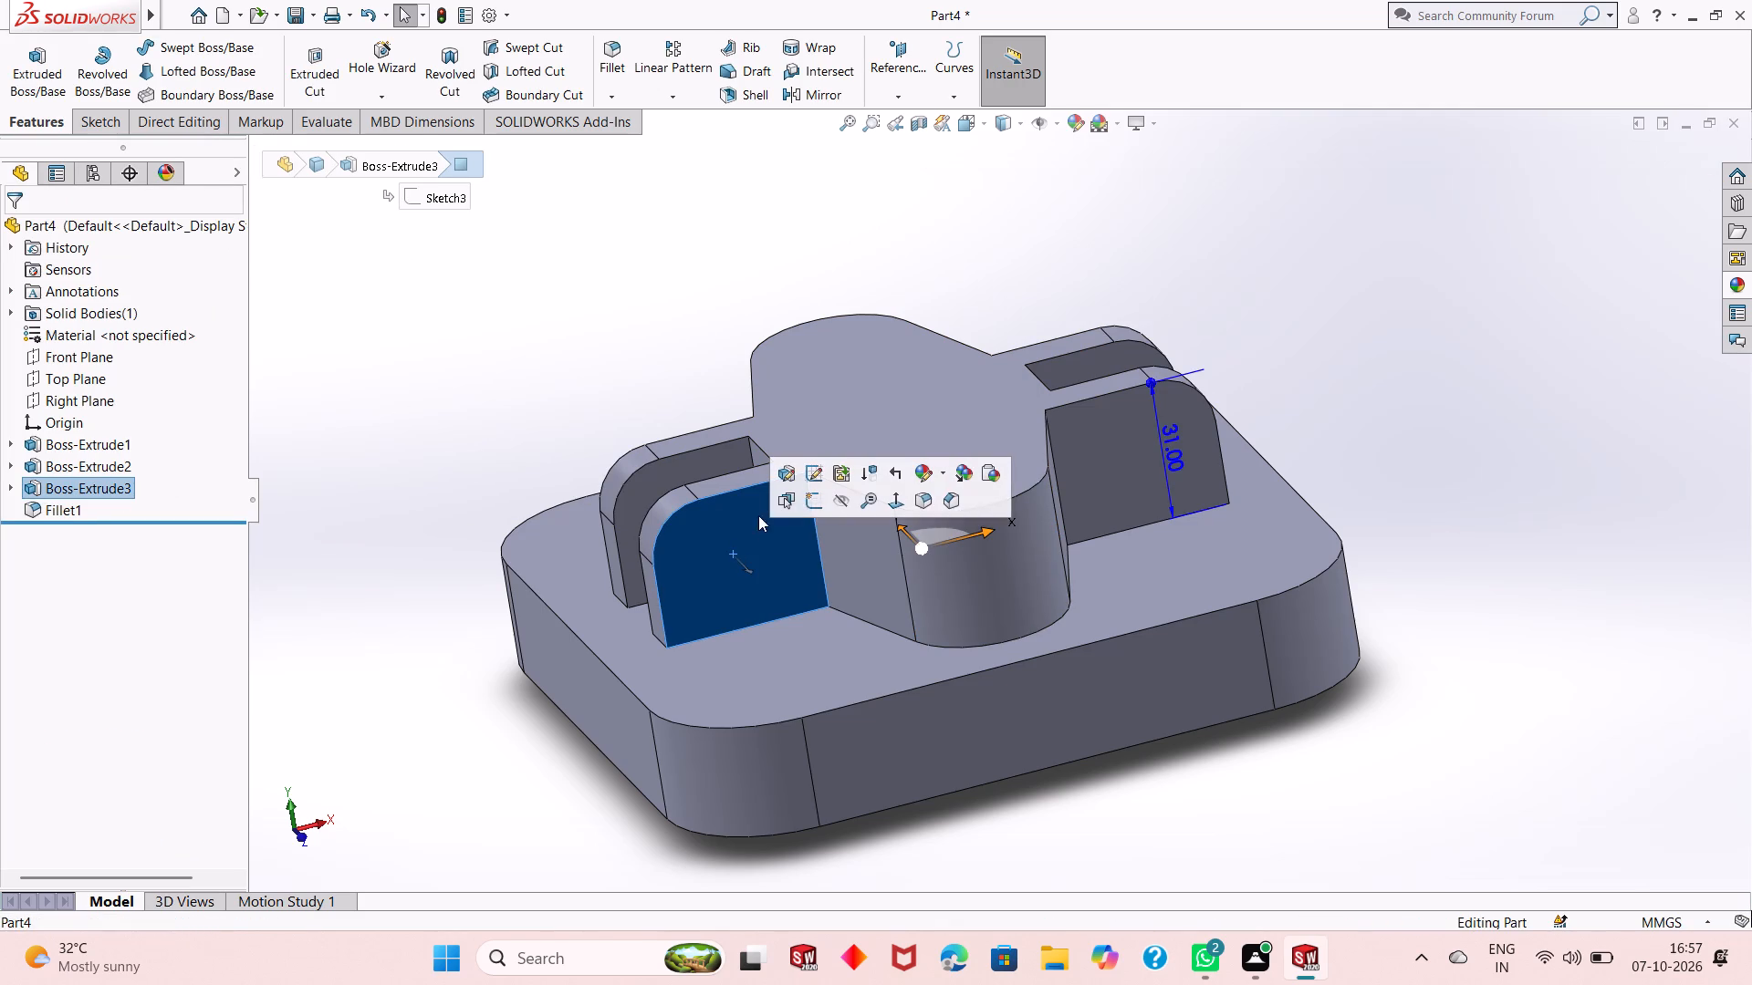
left_click(812, 503)
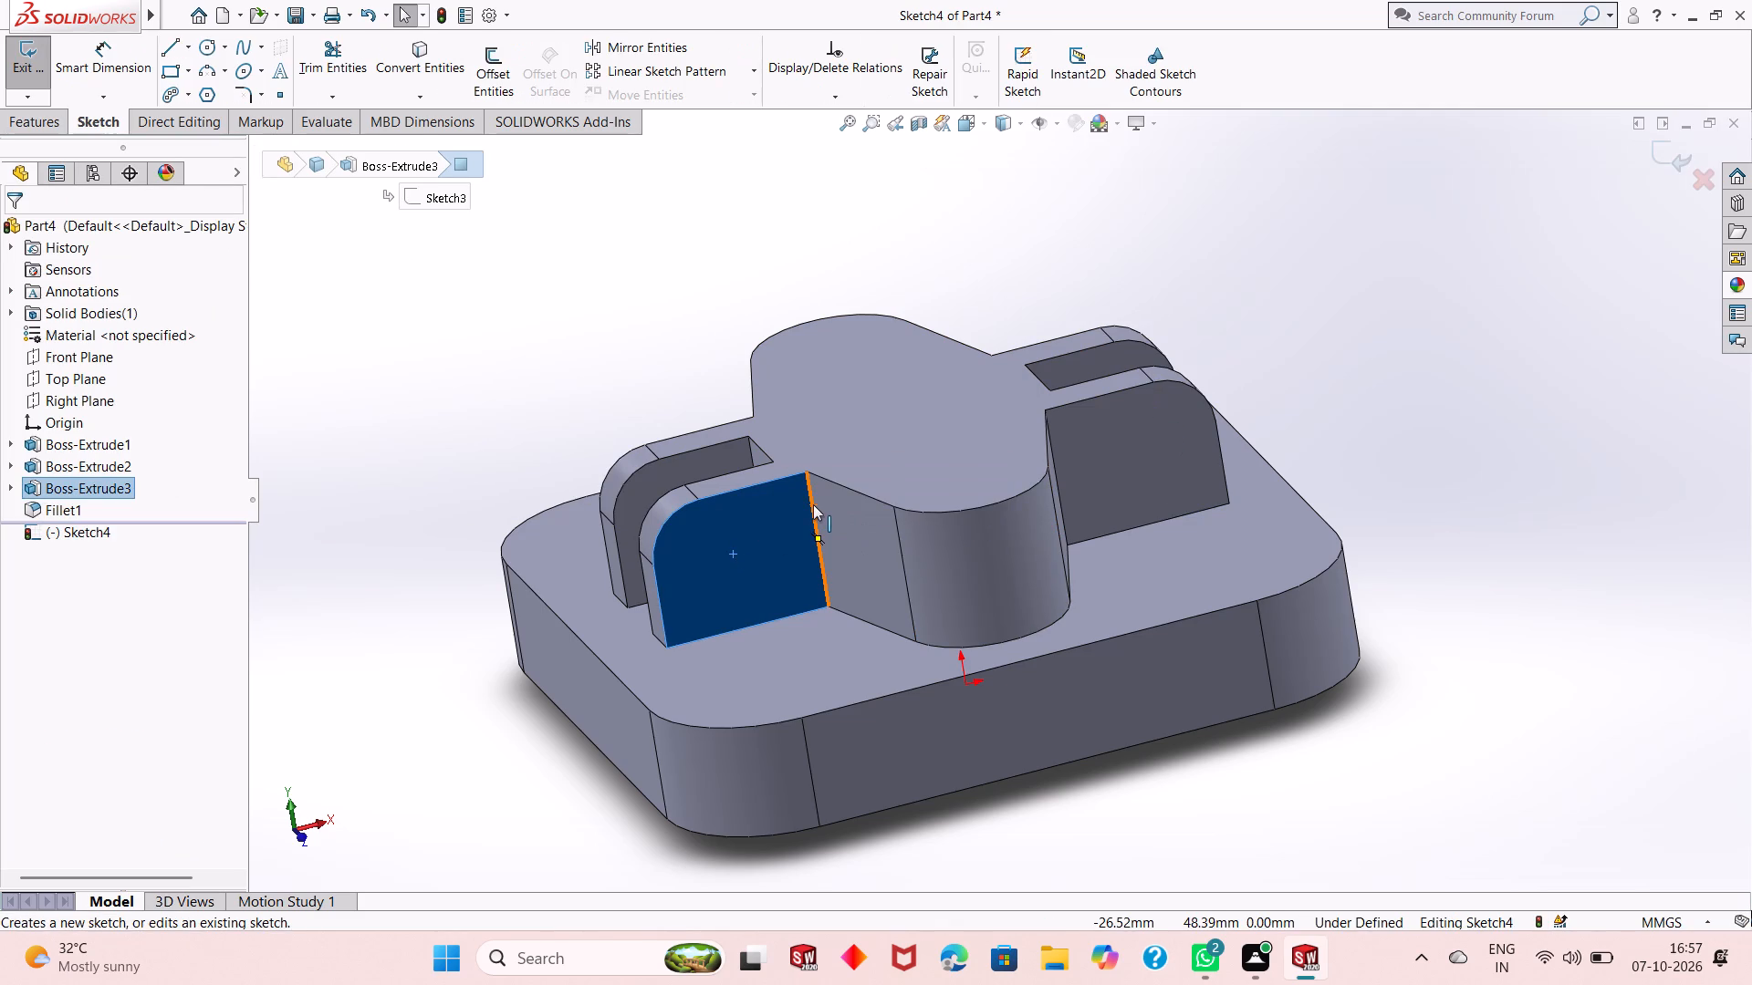
key("ctrl+8")
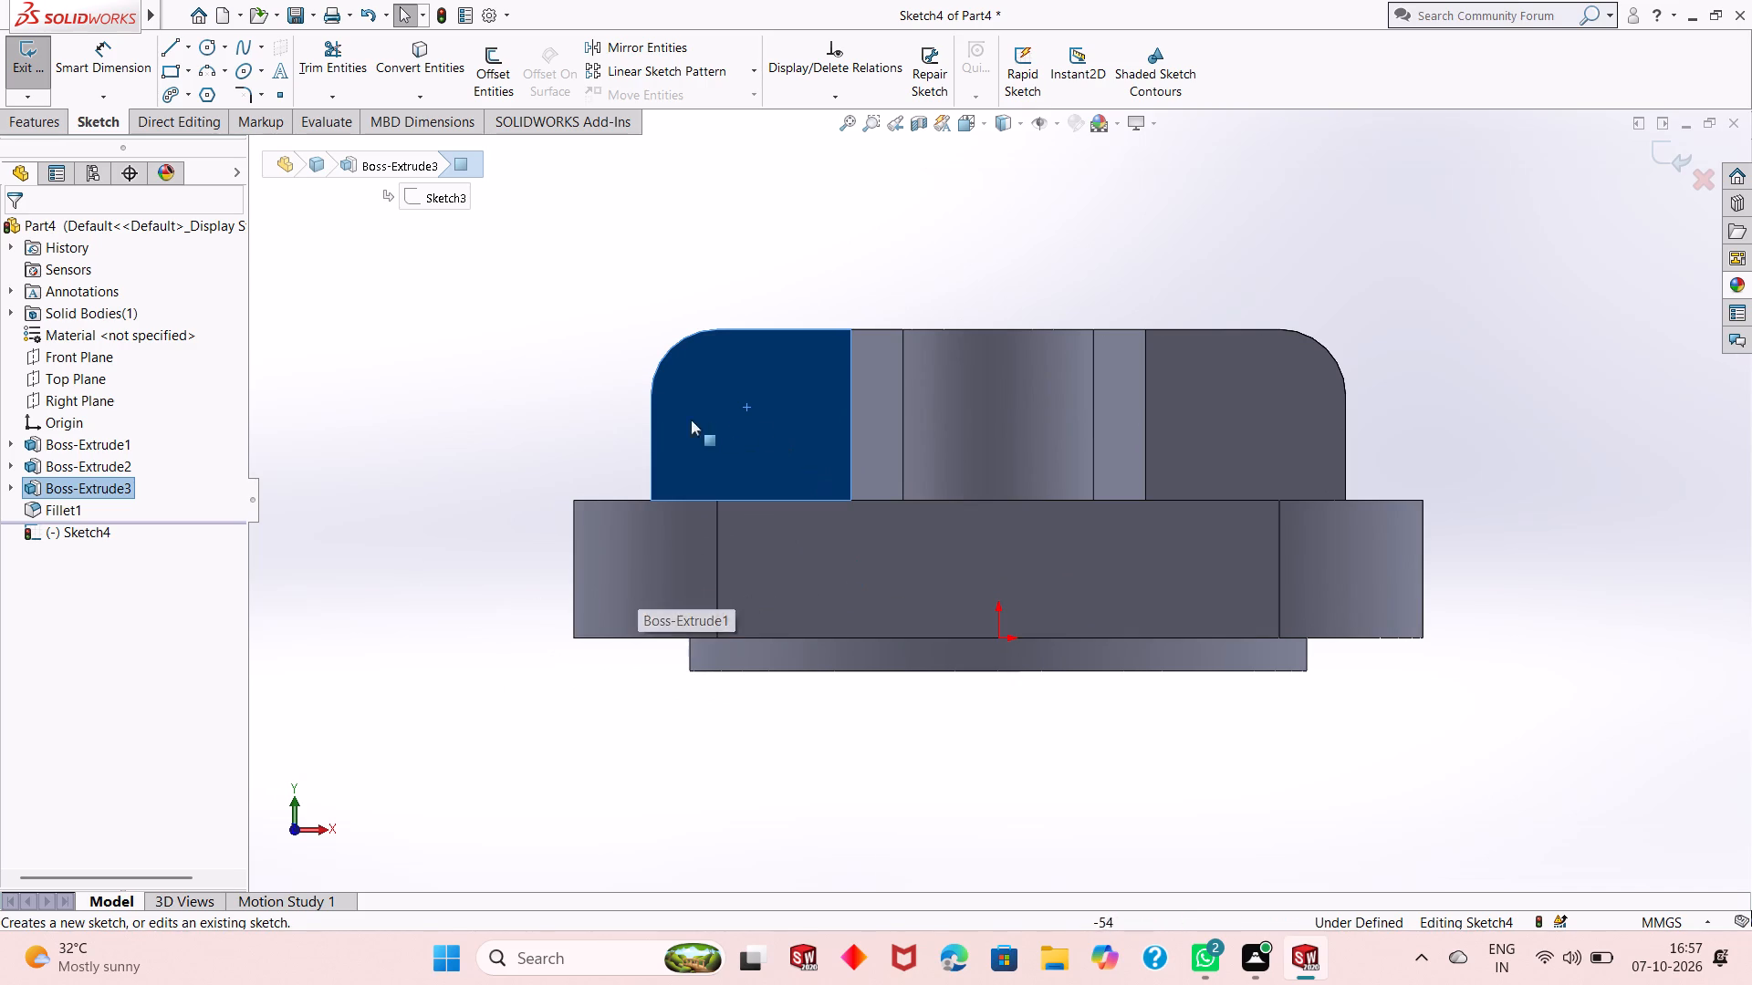
left_click(501, 412)
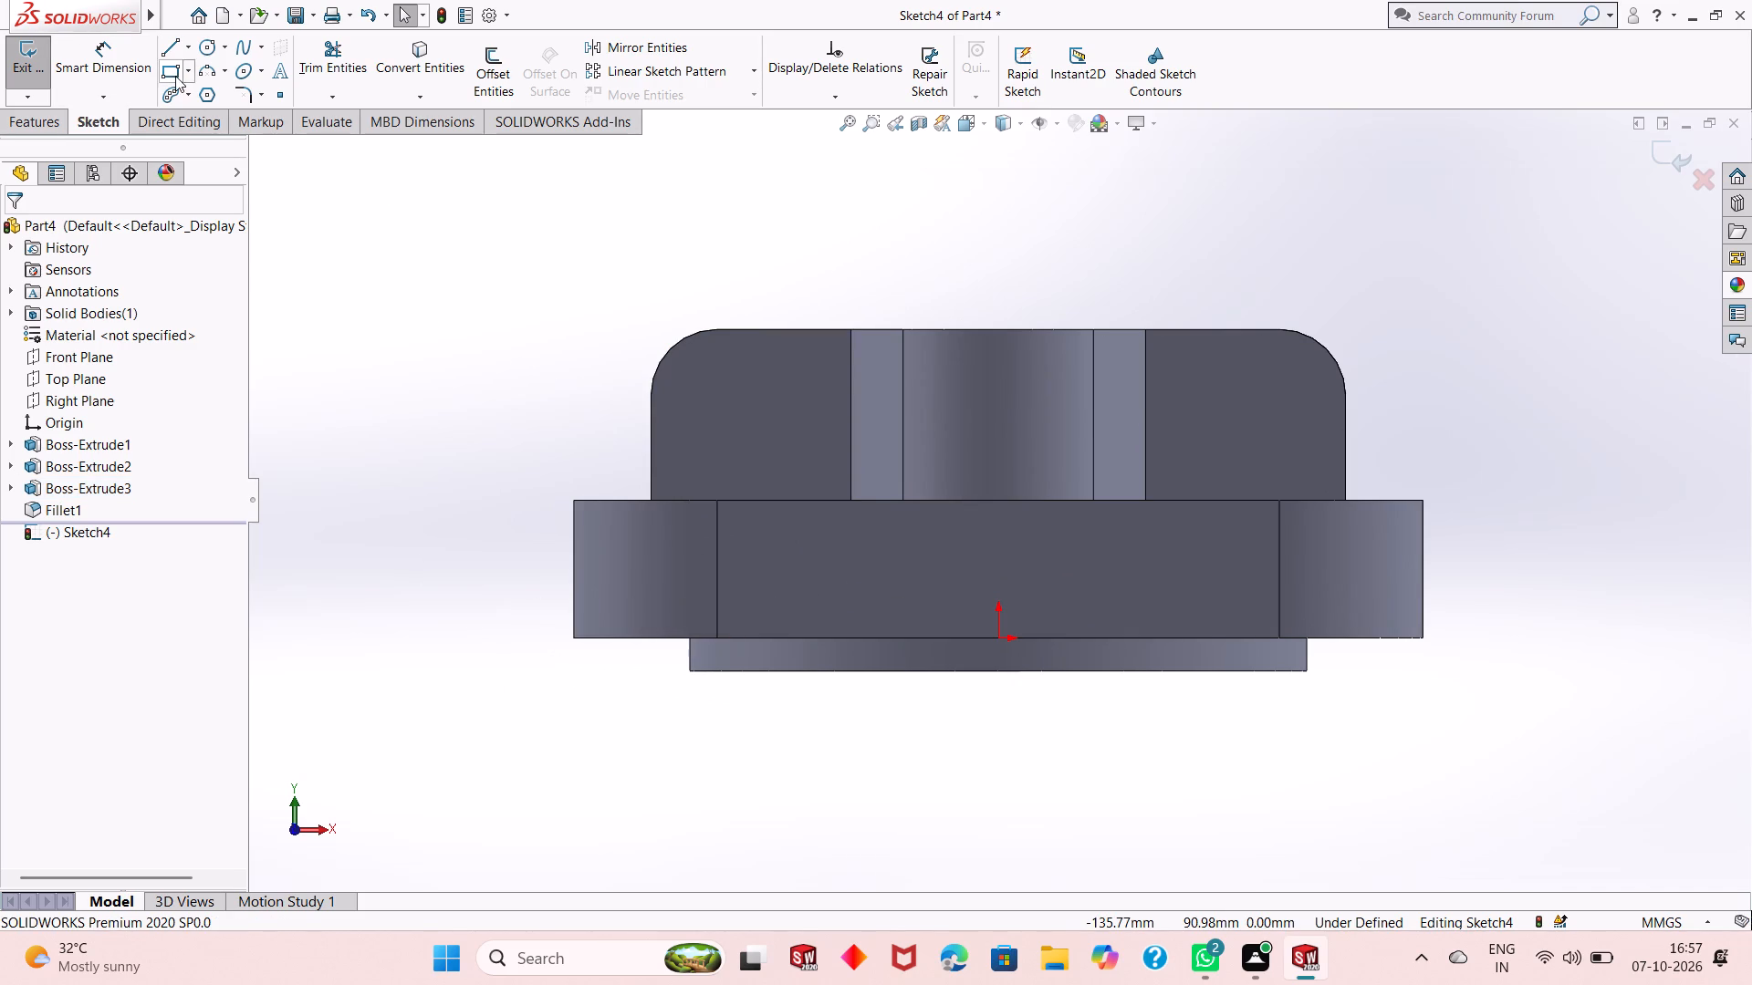
left_click(201, 53)
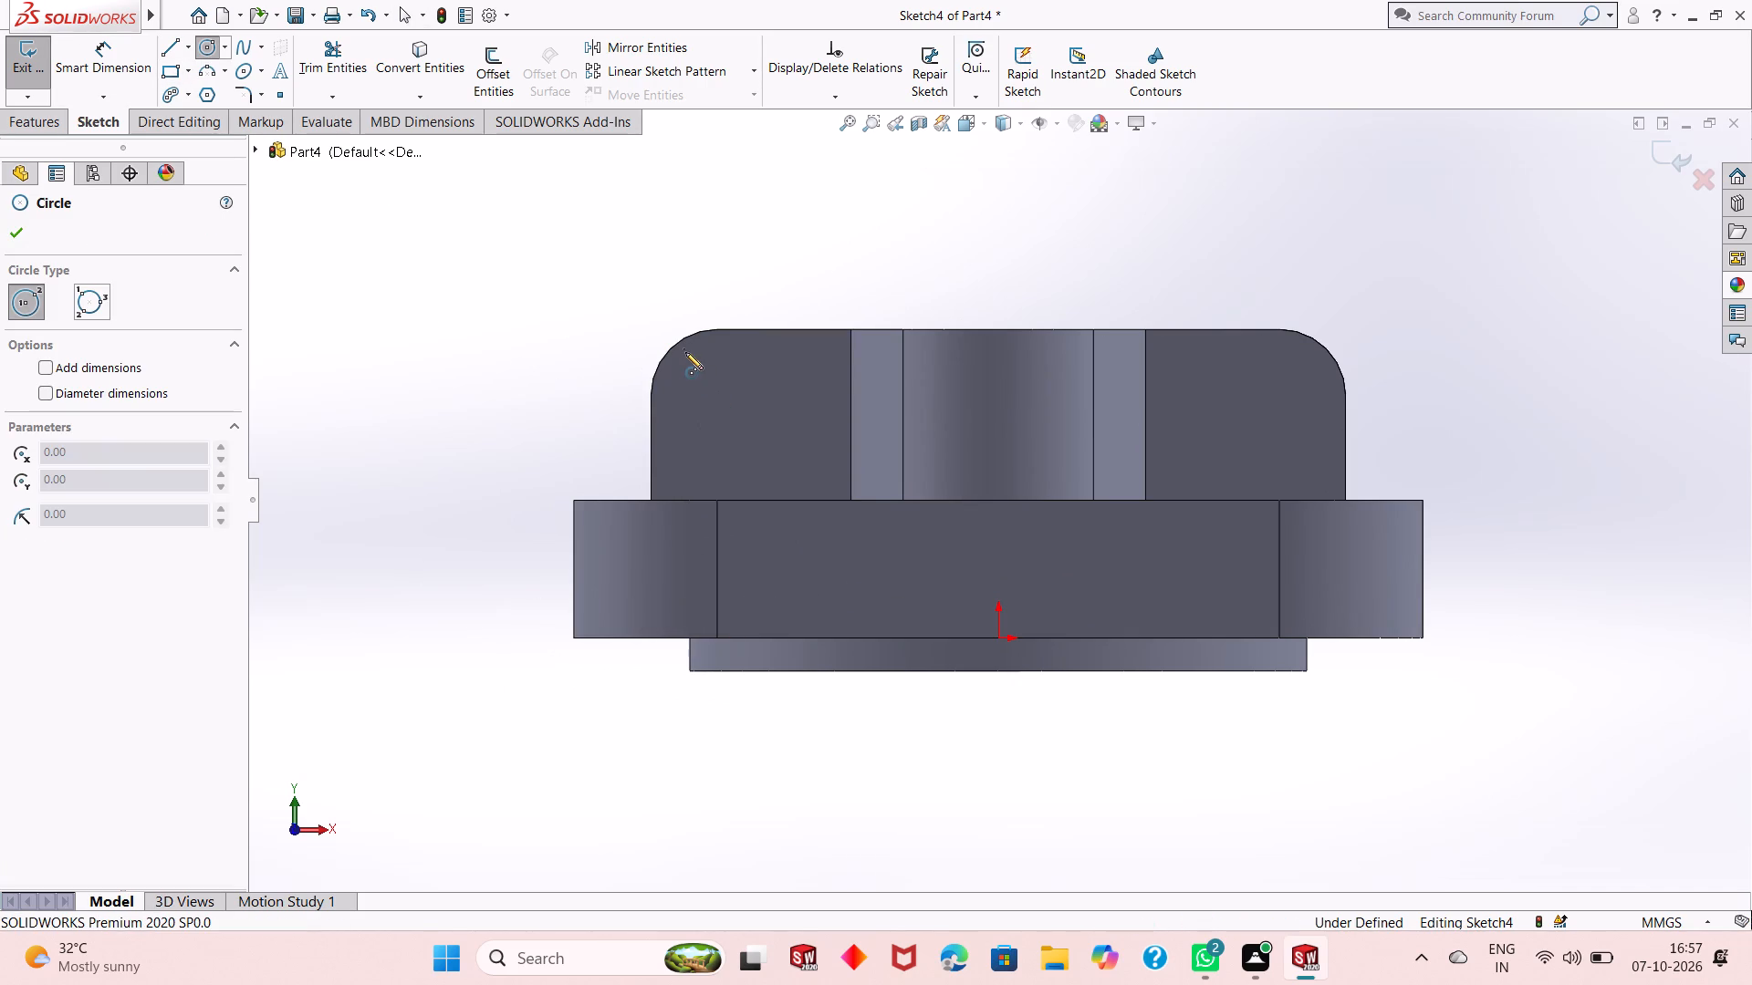
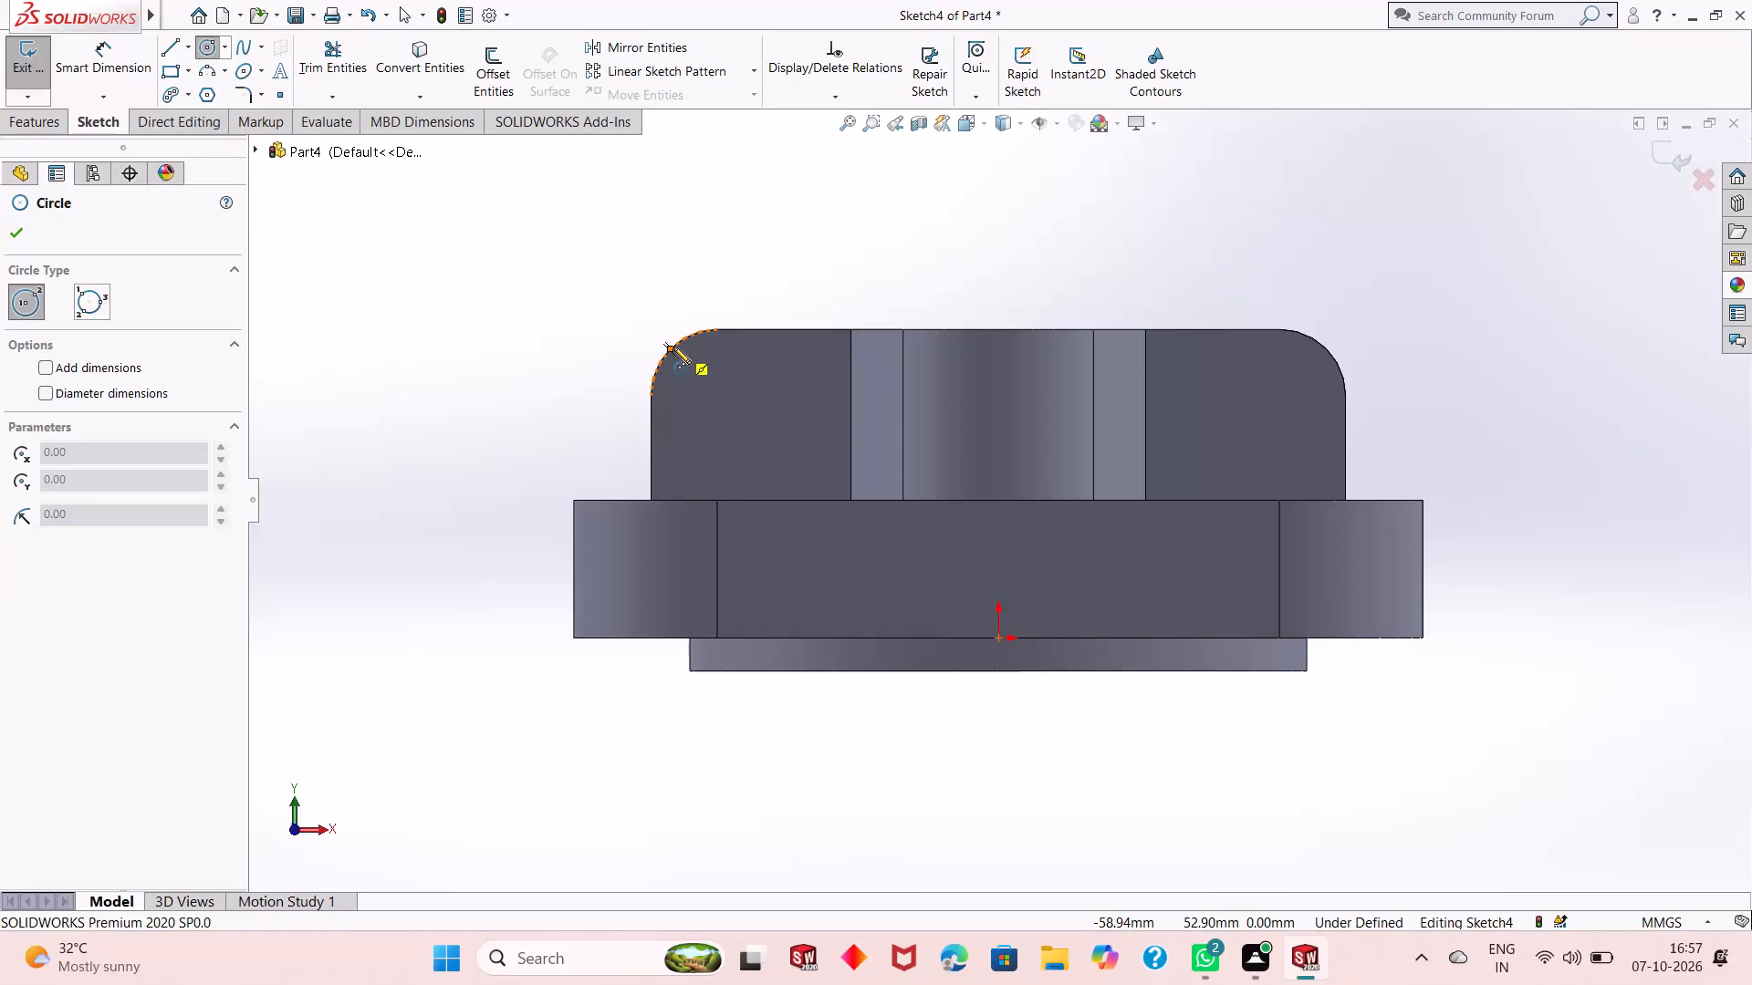
Sketch two circles of about 7 mm radius on the front arm faces, one centred on each corner fillet's arc centre.
left_click(715, 393)
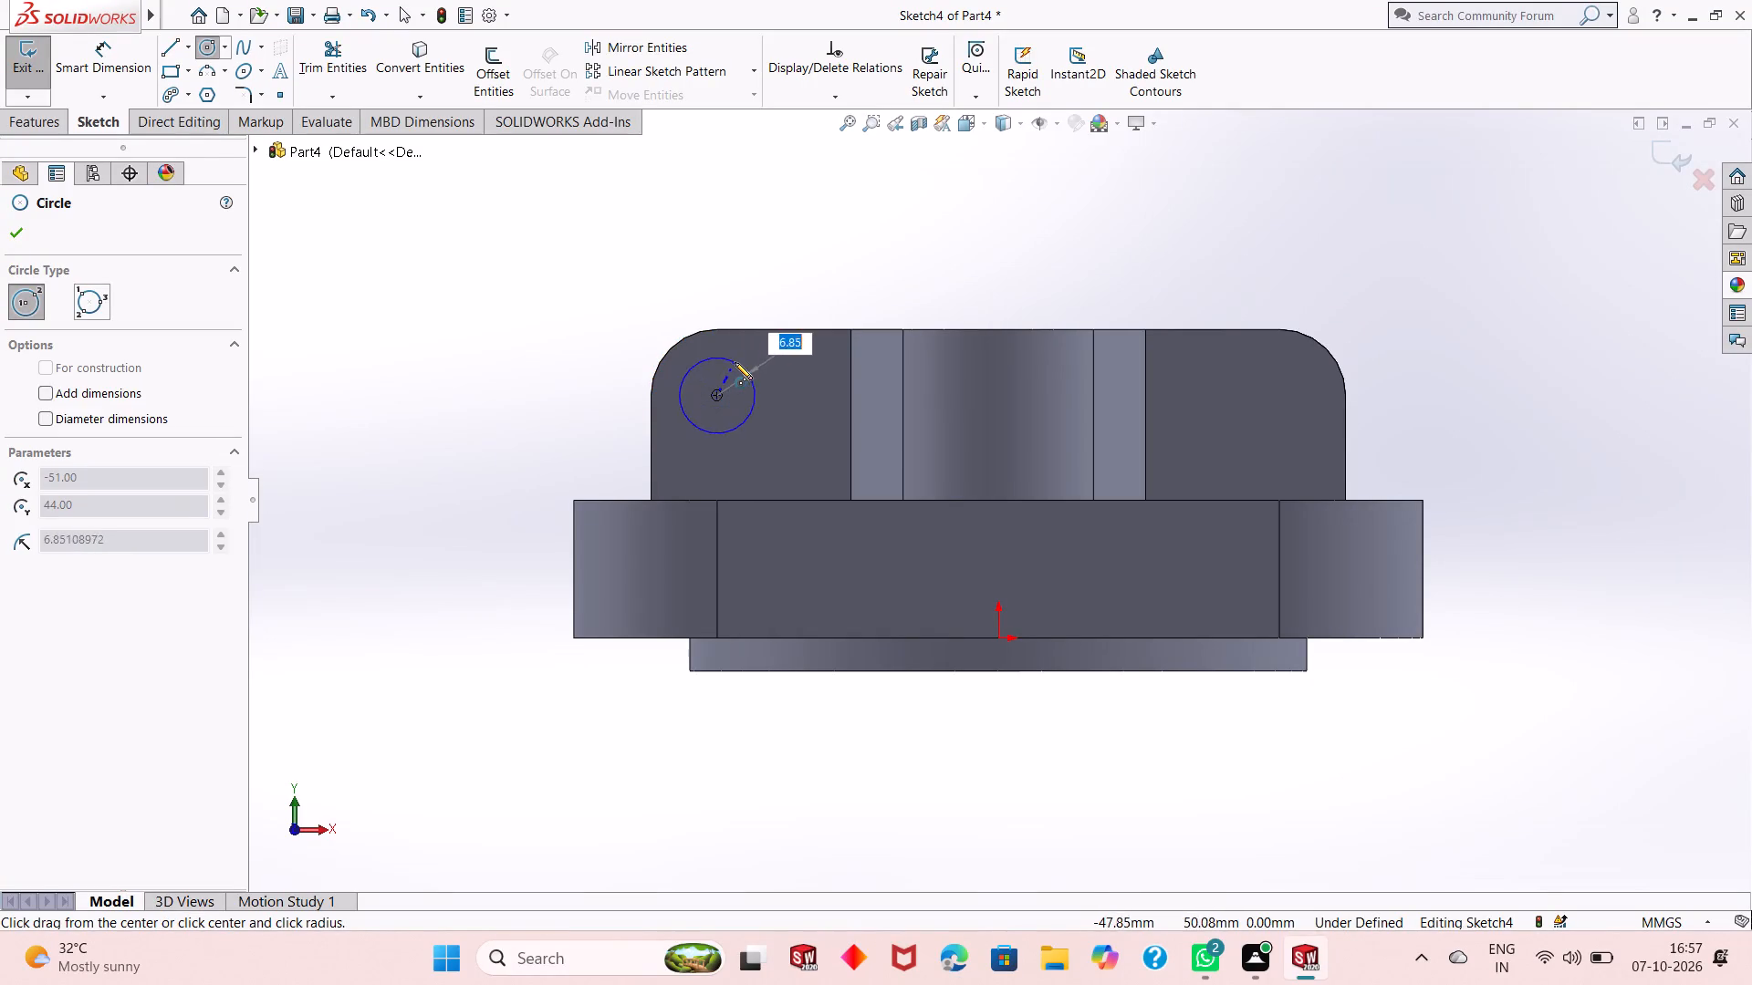
left_click(735, 362)
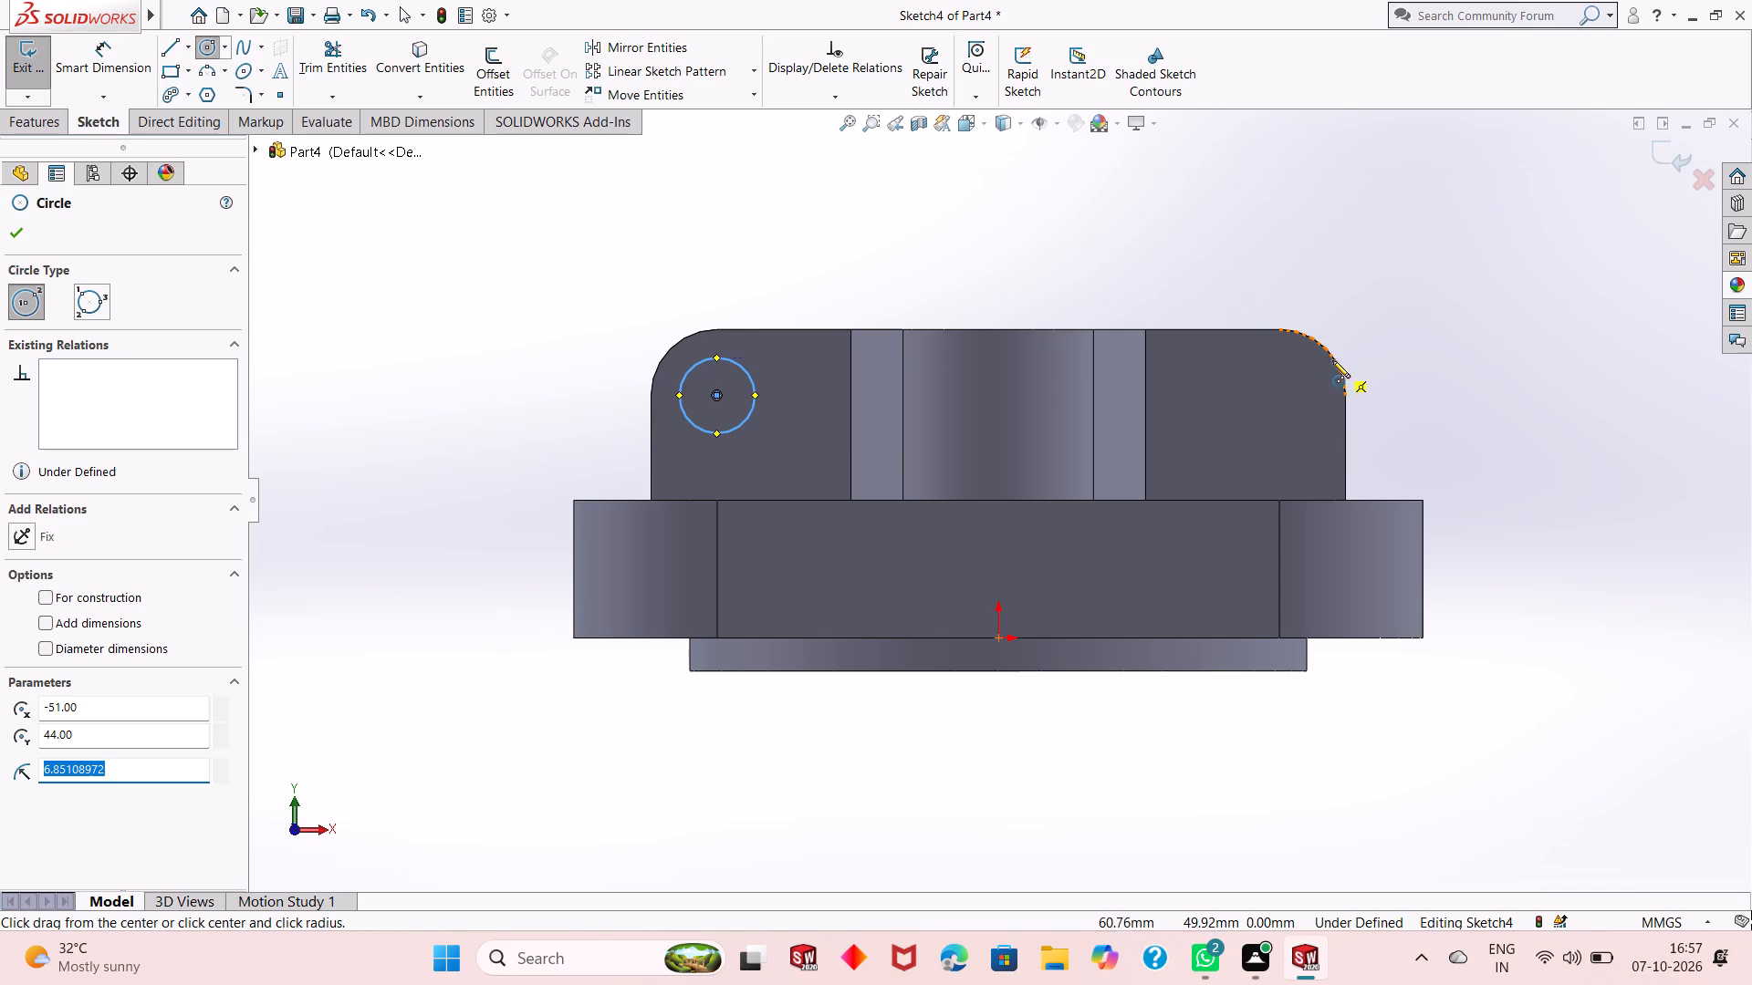
left_click(1278, 394)
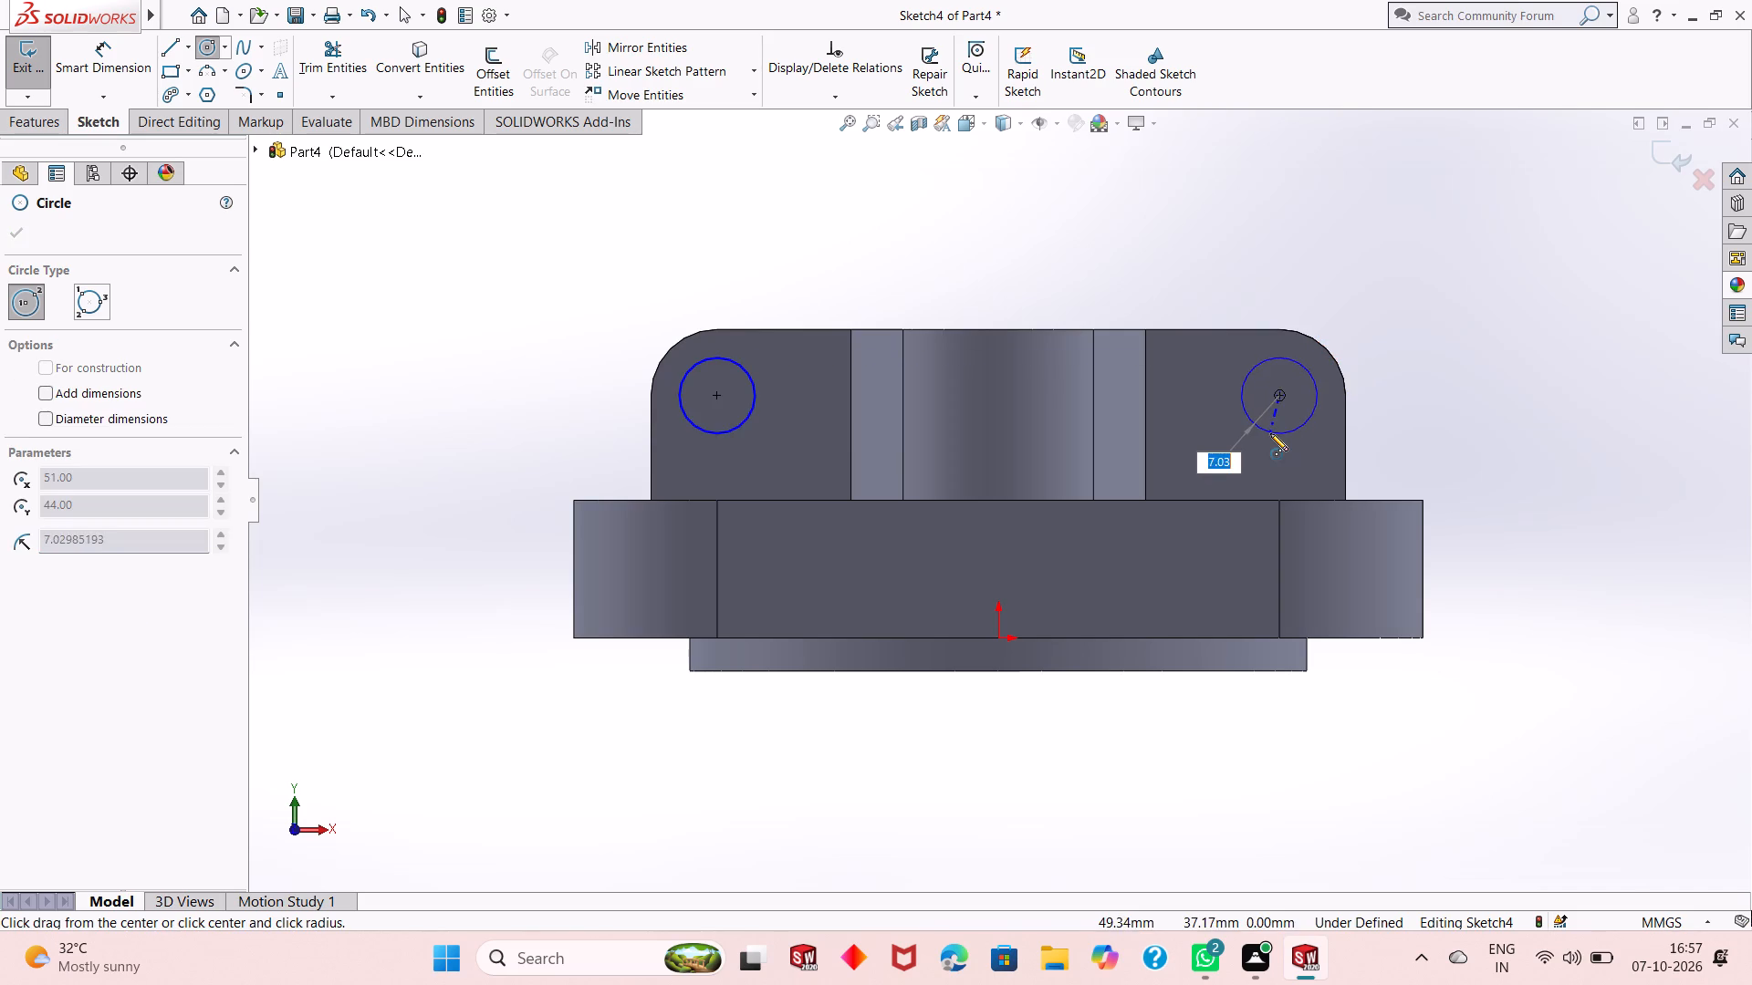
left_click(1270, 433)
right_click(1093, 242)
left_click(1117, 254)
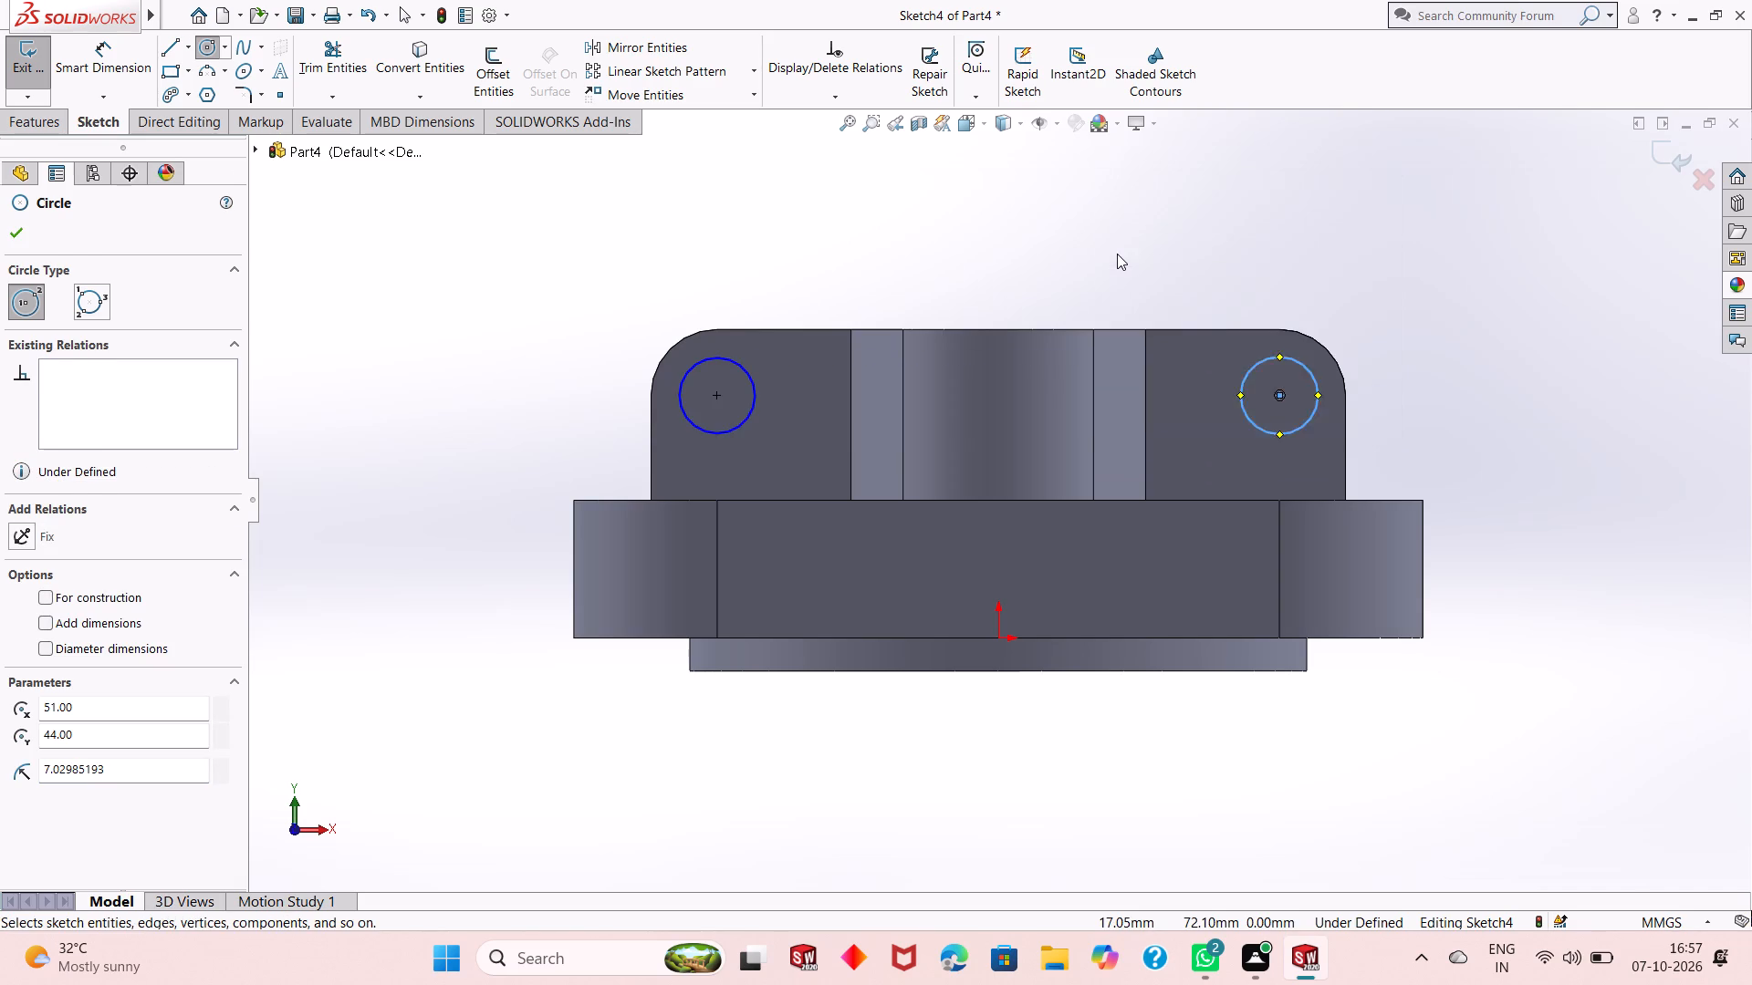
Dimension the left arm's circle to a 10 mm diameter.
left_click(125, 84)
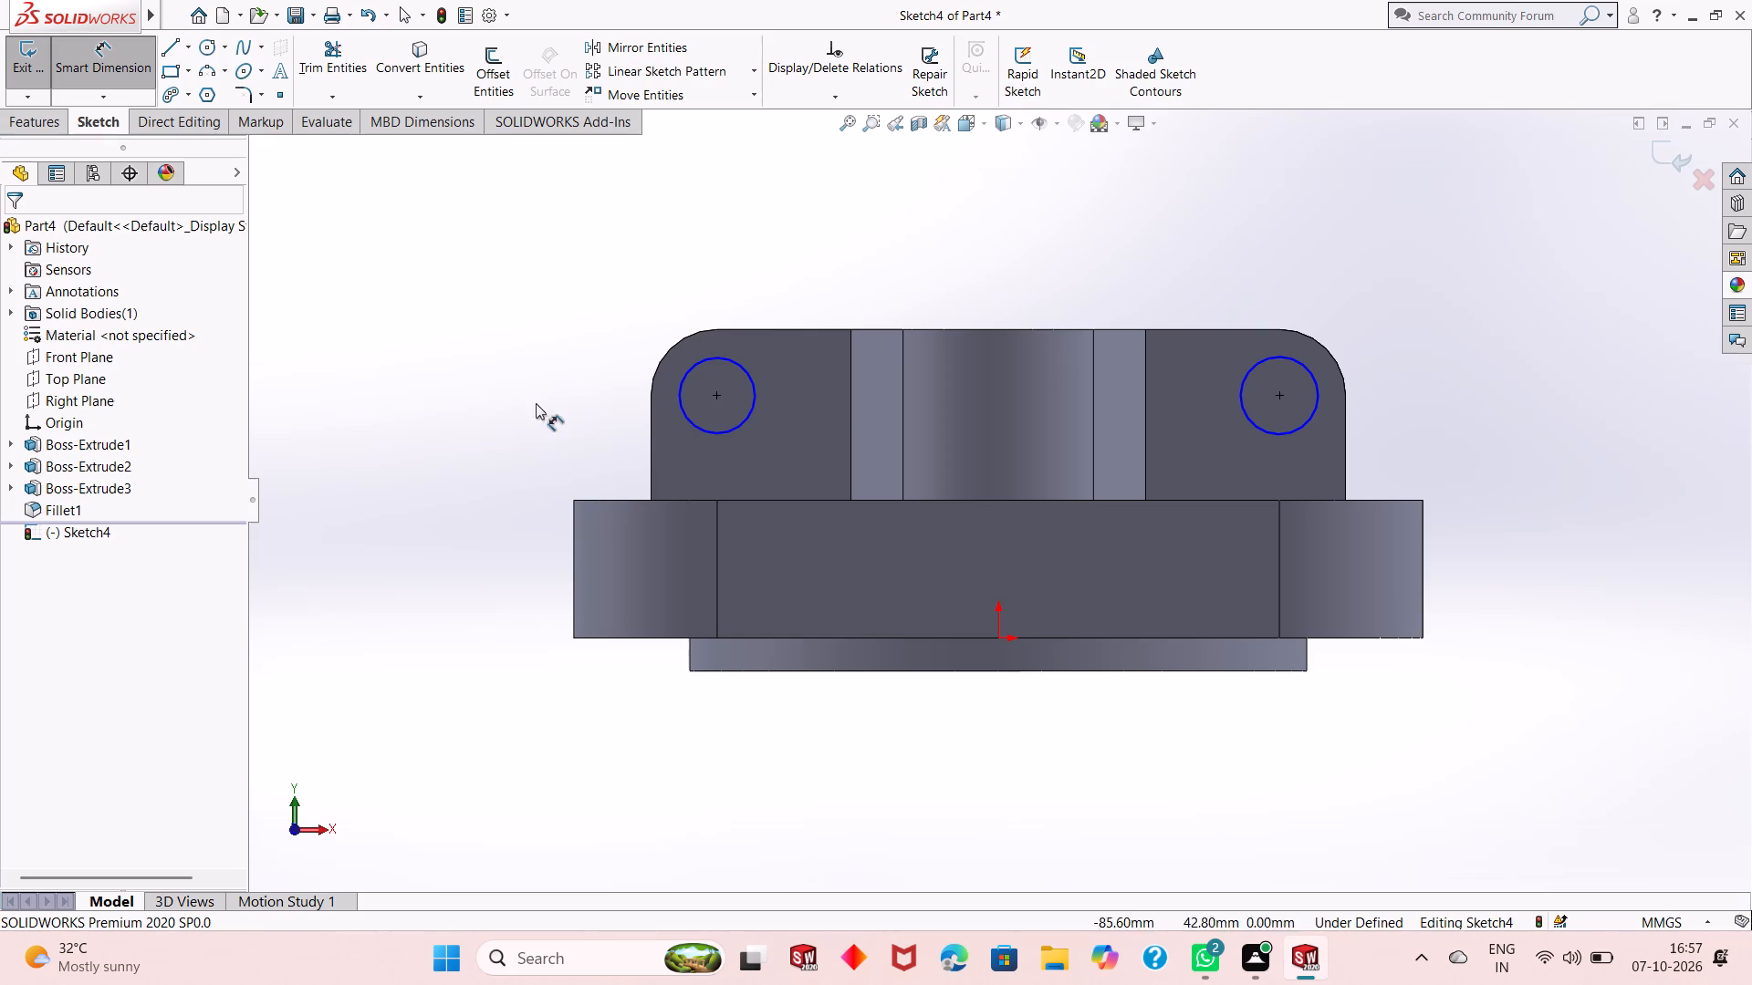
left_click(709, 437)
left_click(497, 548)
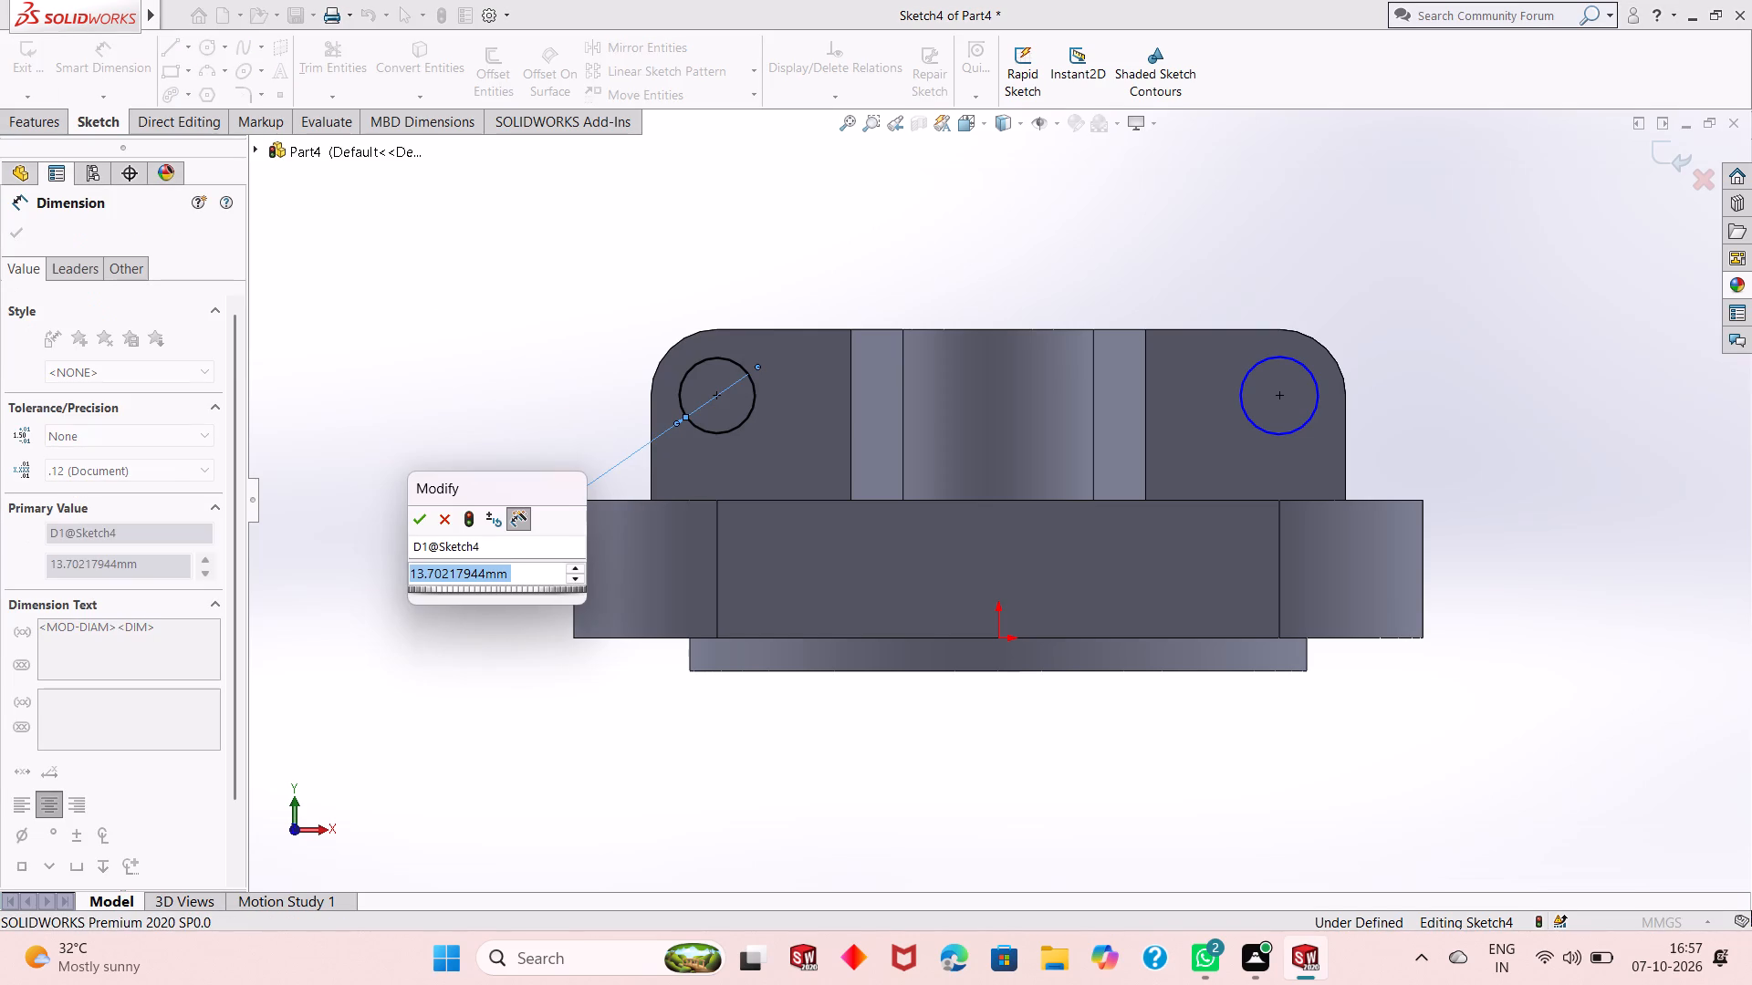
type("10")
key("Return")
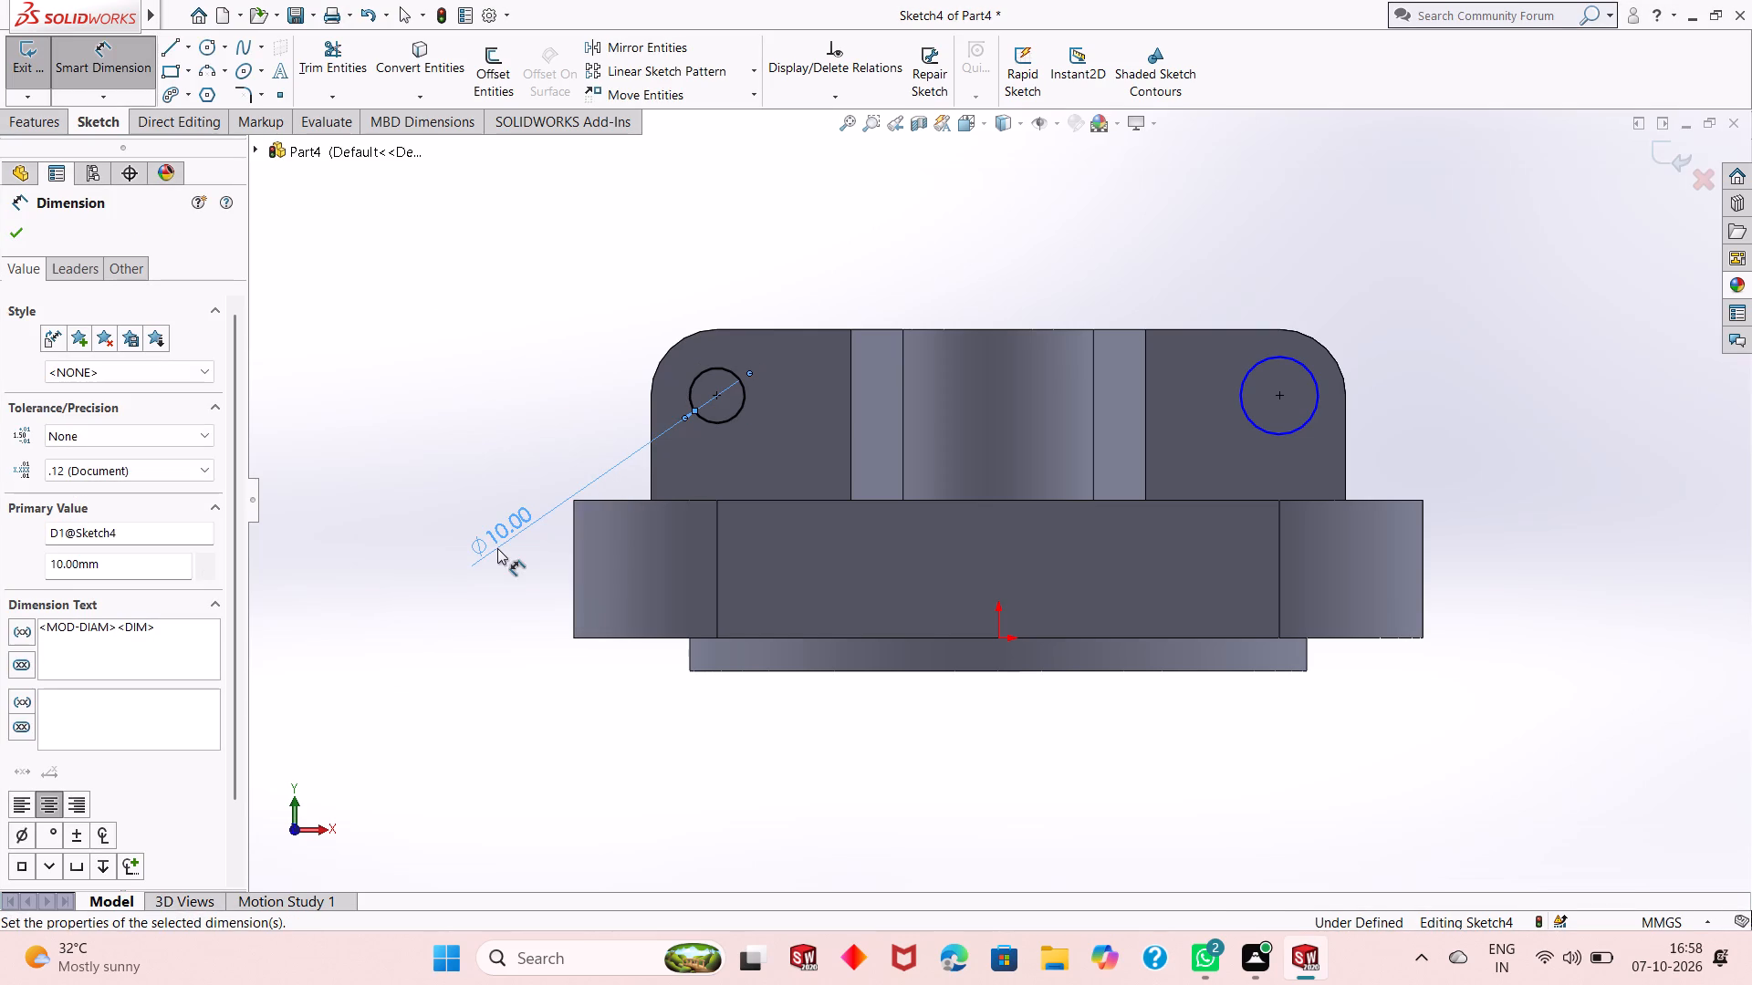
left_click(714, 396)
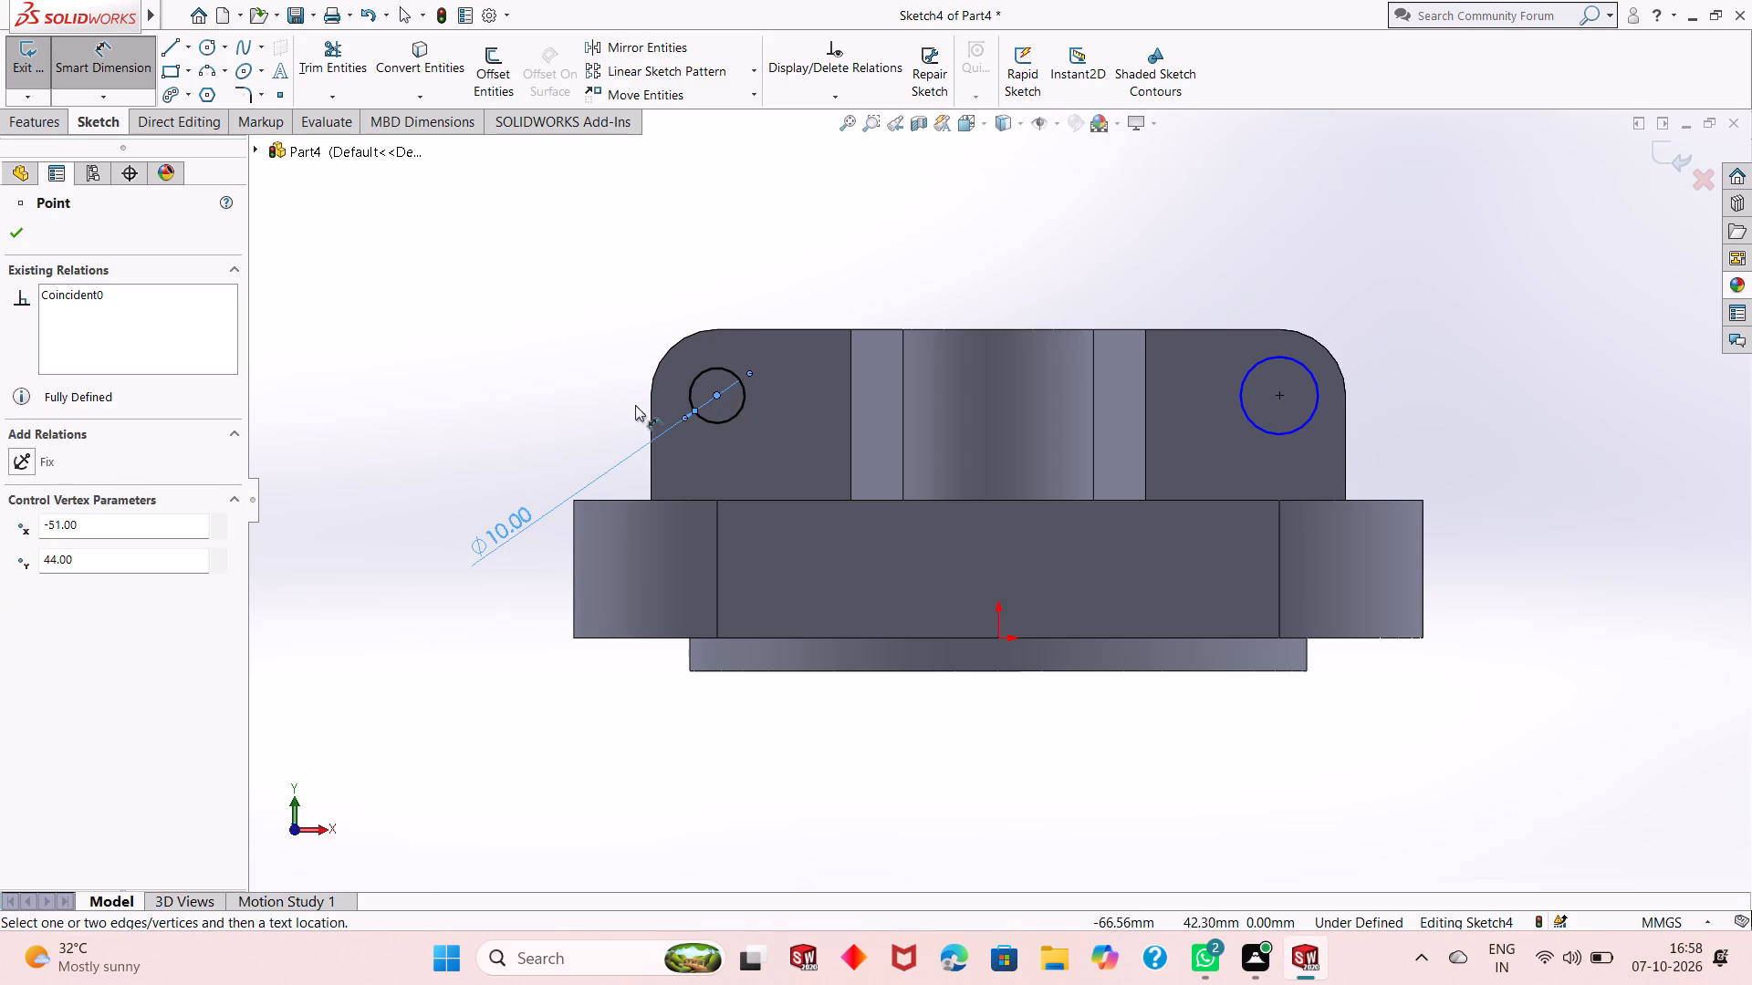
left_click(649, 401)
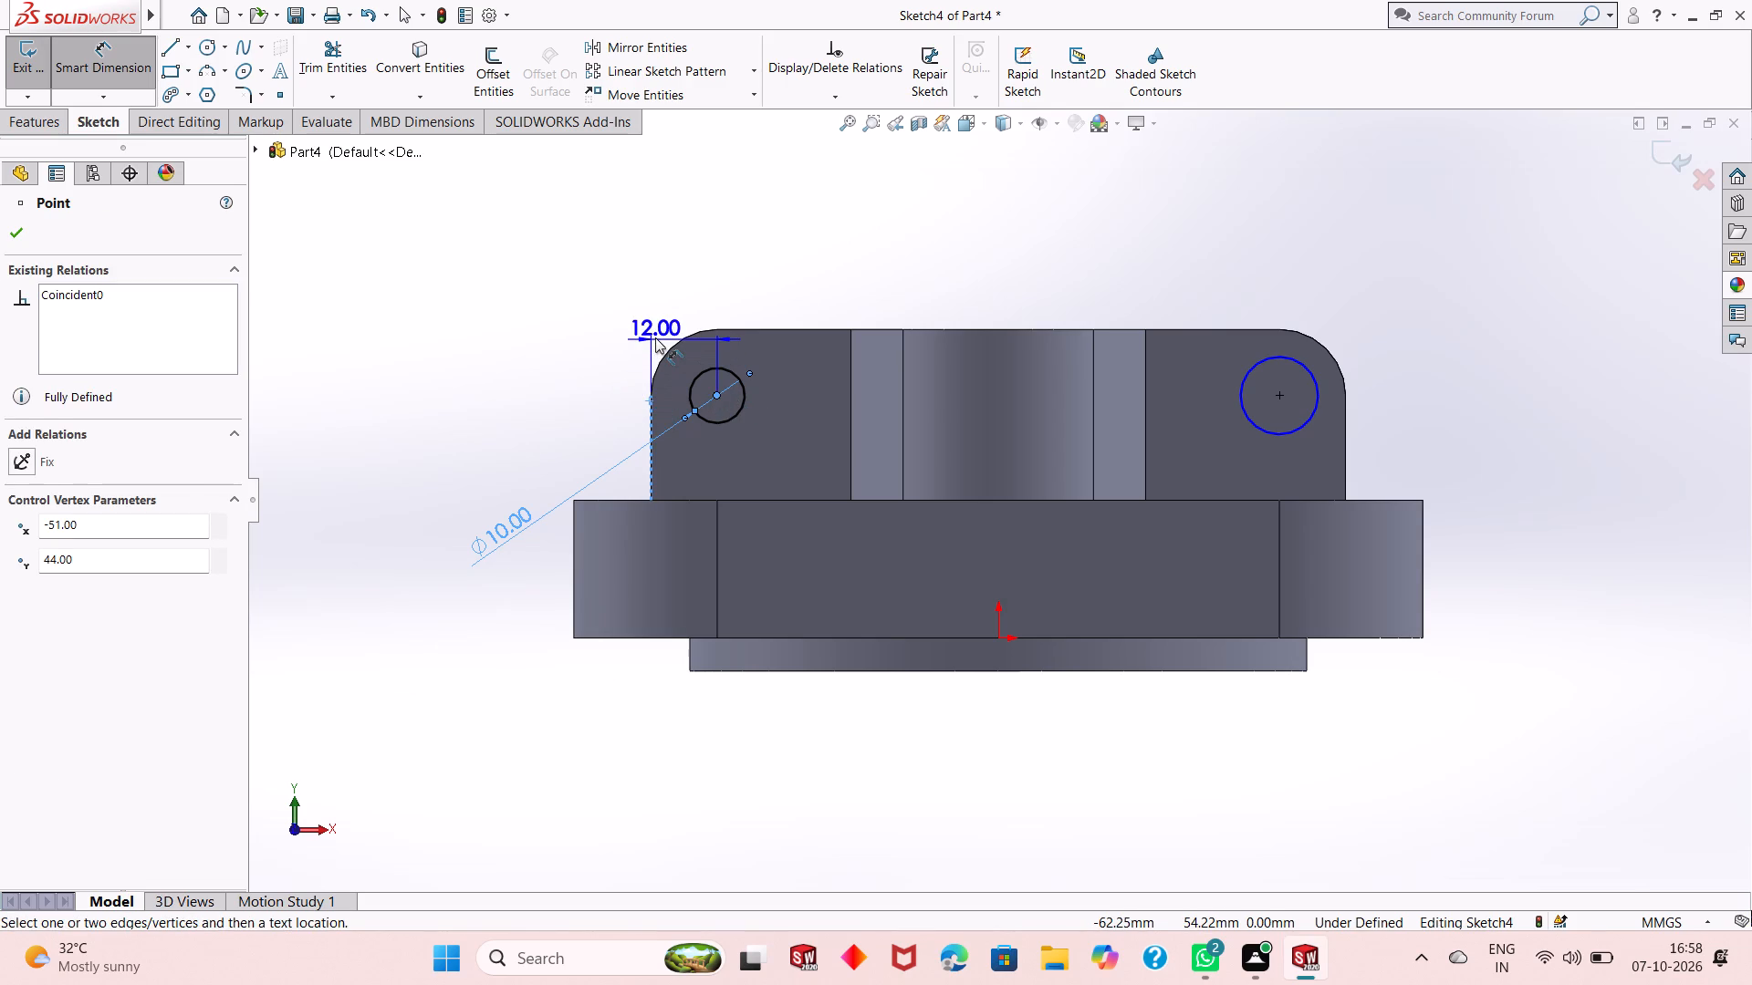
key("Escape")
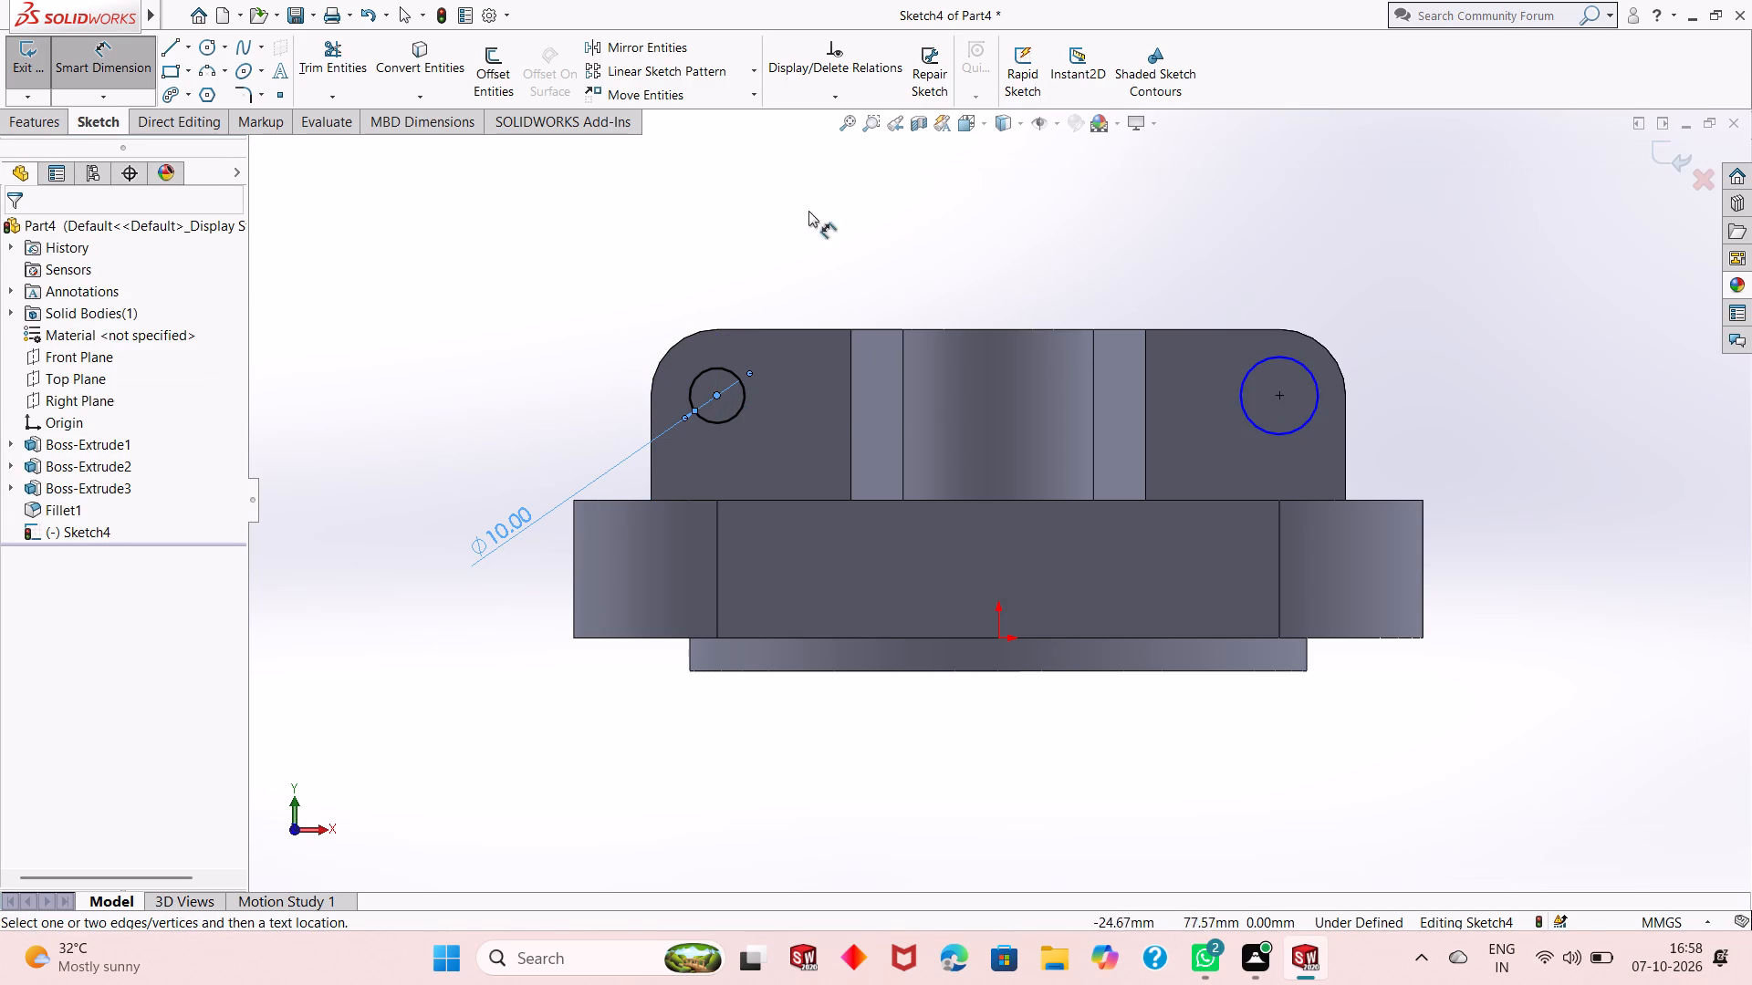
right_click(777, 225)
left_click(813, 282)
Make the right arm's circle equal in size to the 10 mm circle on the left arm.
left_click(744, 407)
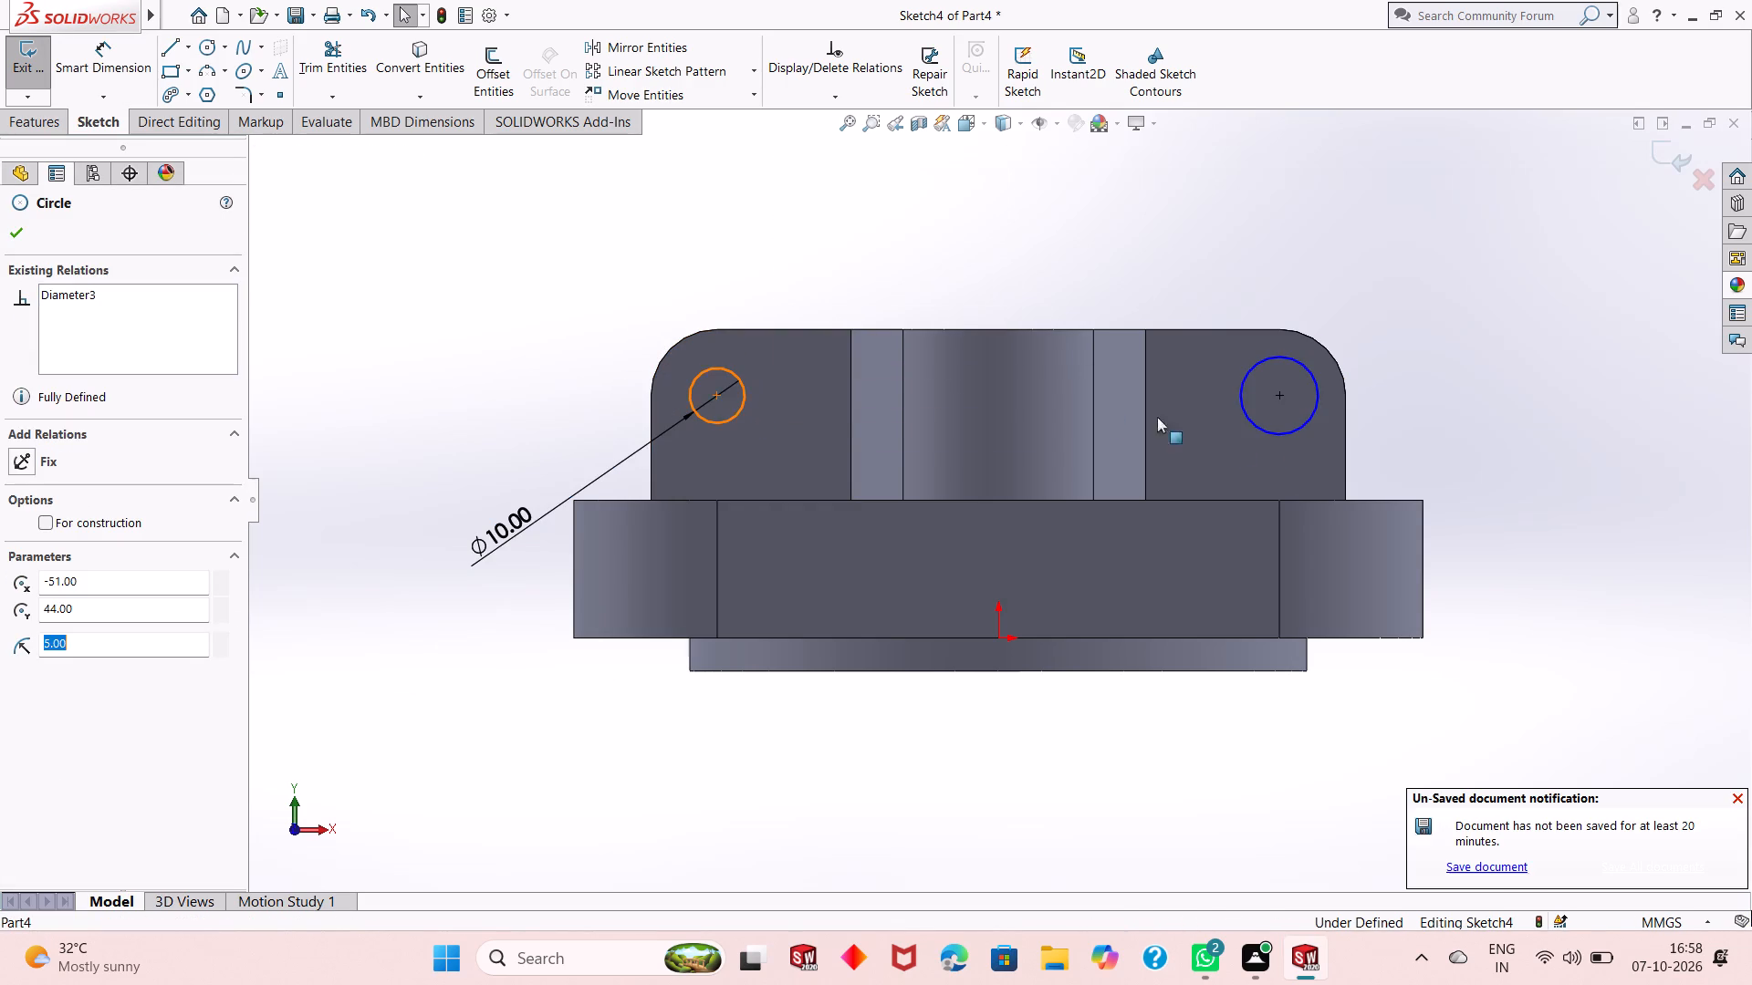
left_click(1265, 429, "ctrl")
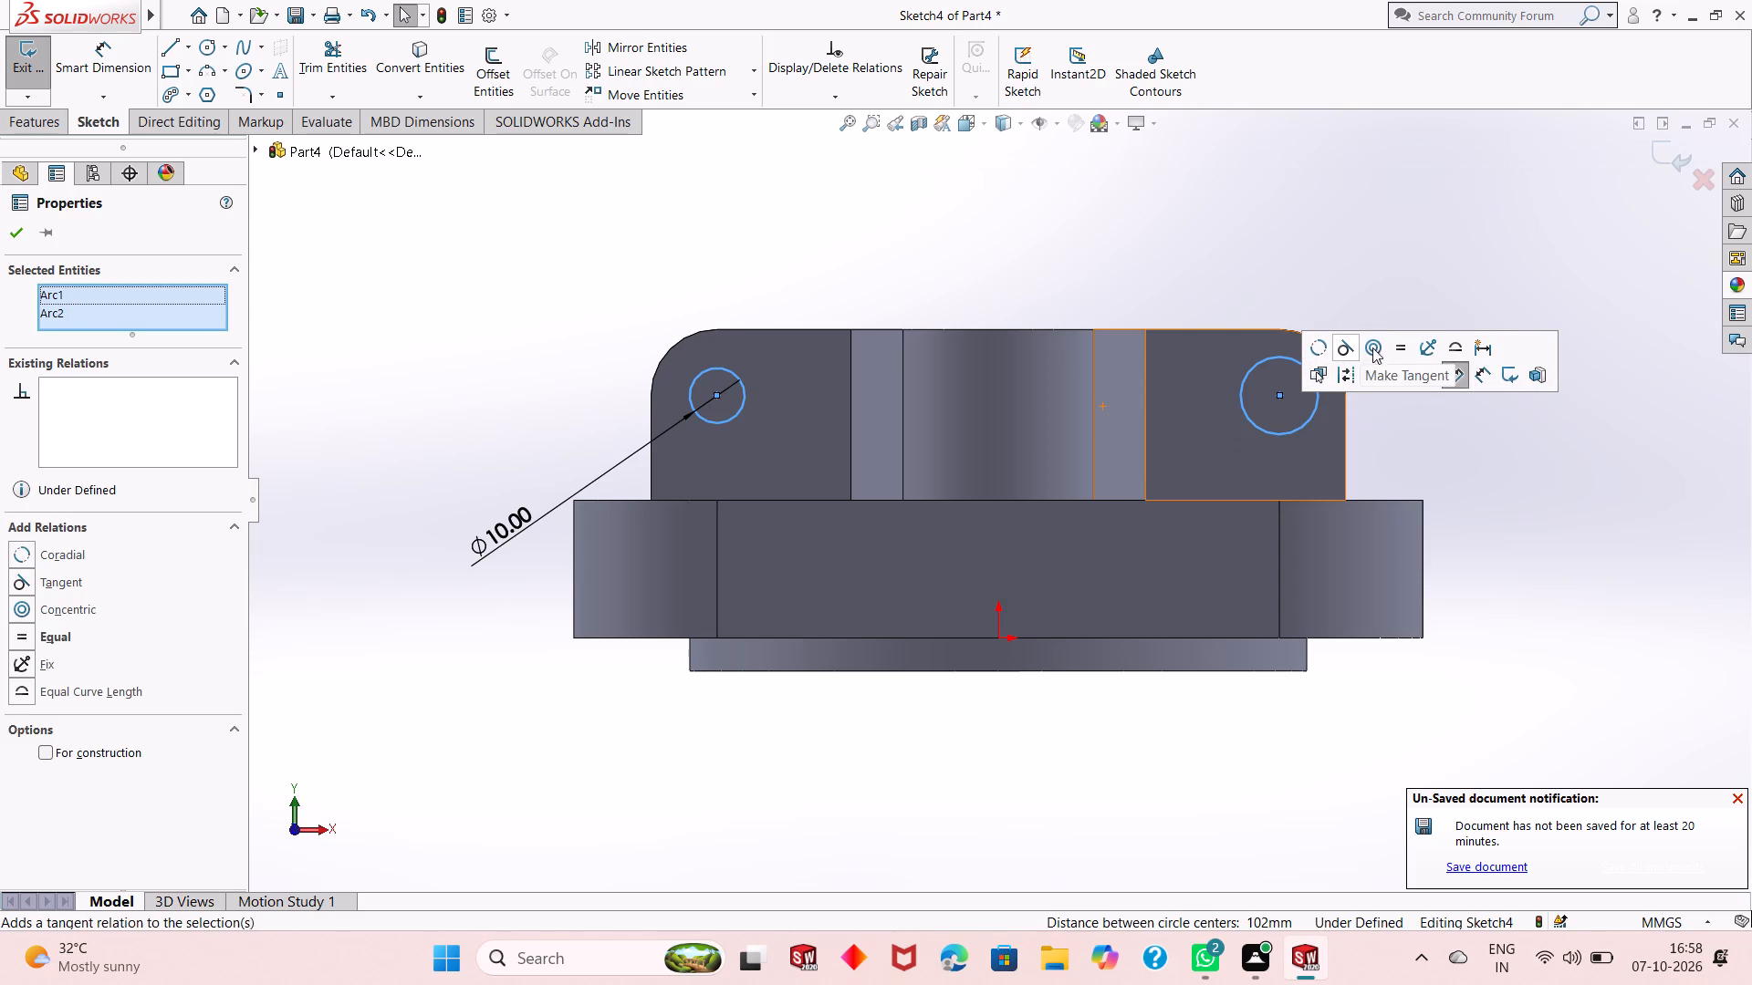
left_click(1393, 347)
right_click(542, 244)
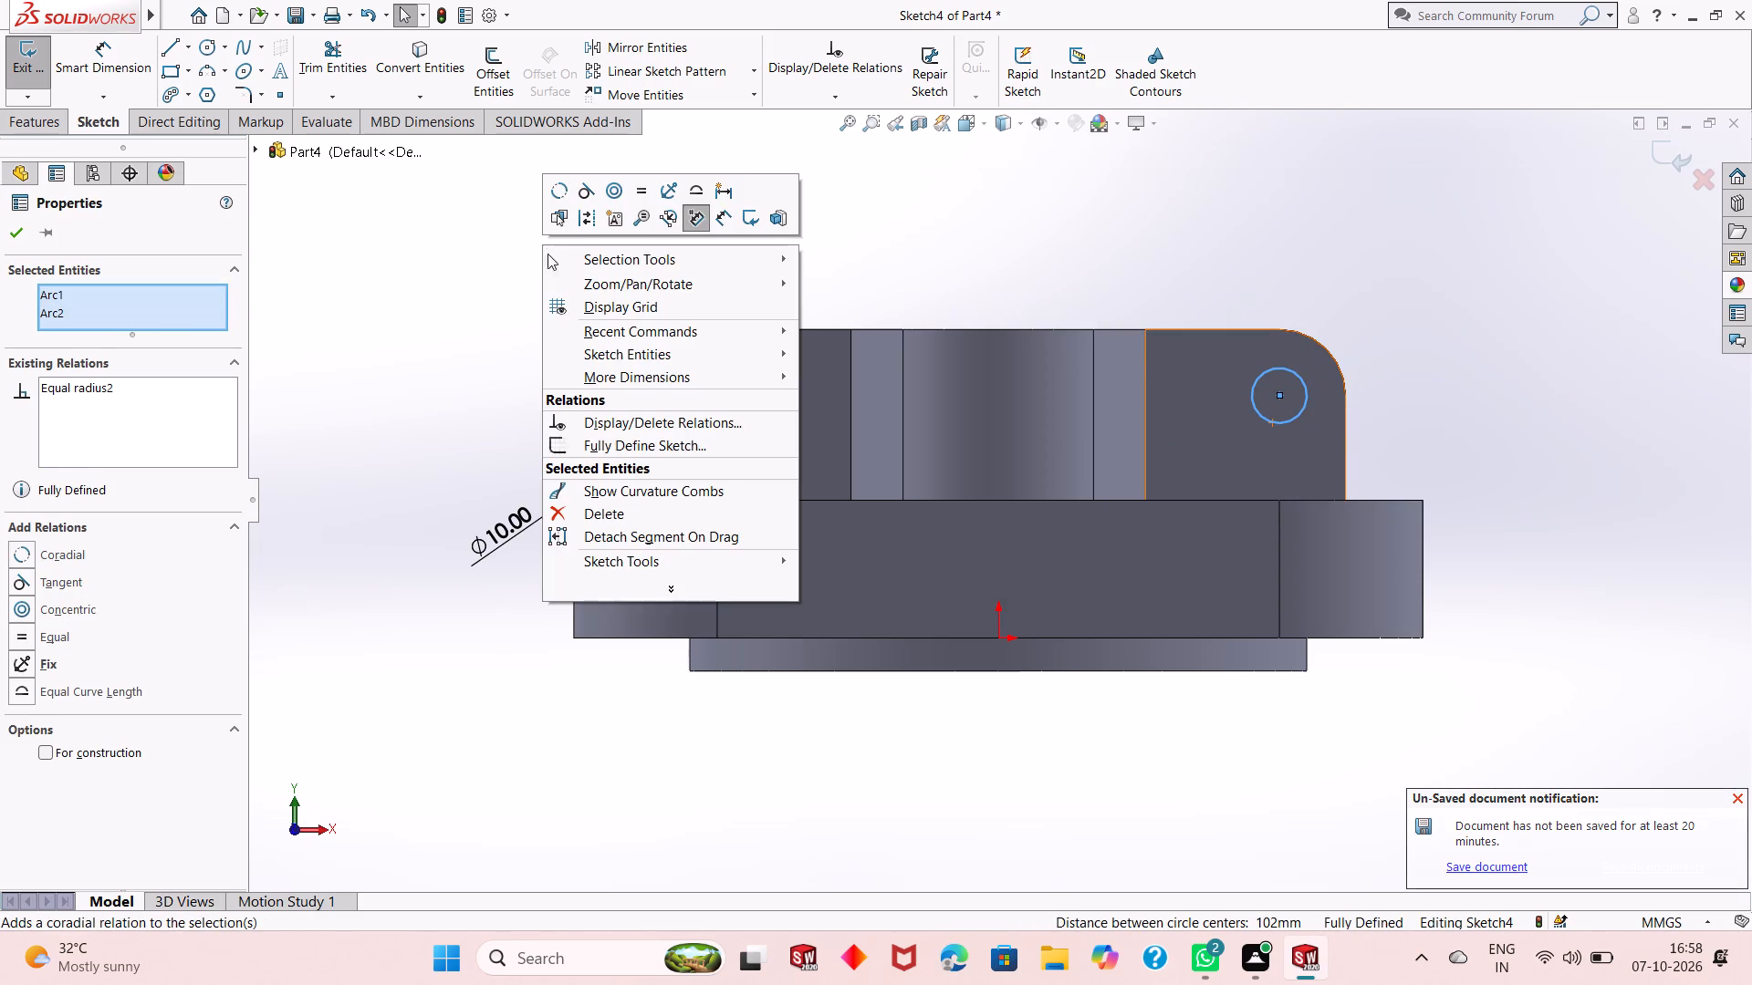
left_click(502, 257)
Cut the two circles with a Through All extruded cut to form the holes in the side arms.
middle_click_drag(918, 347, 921, 348)
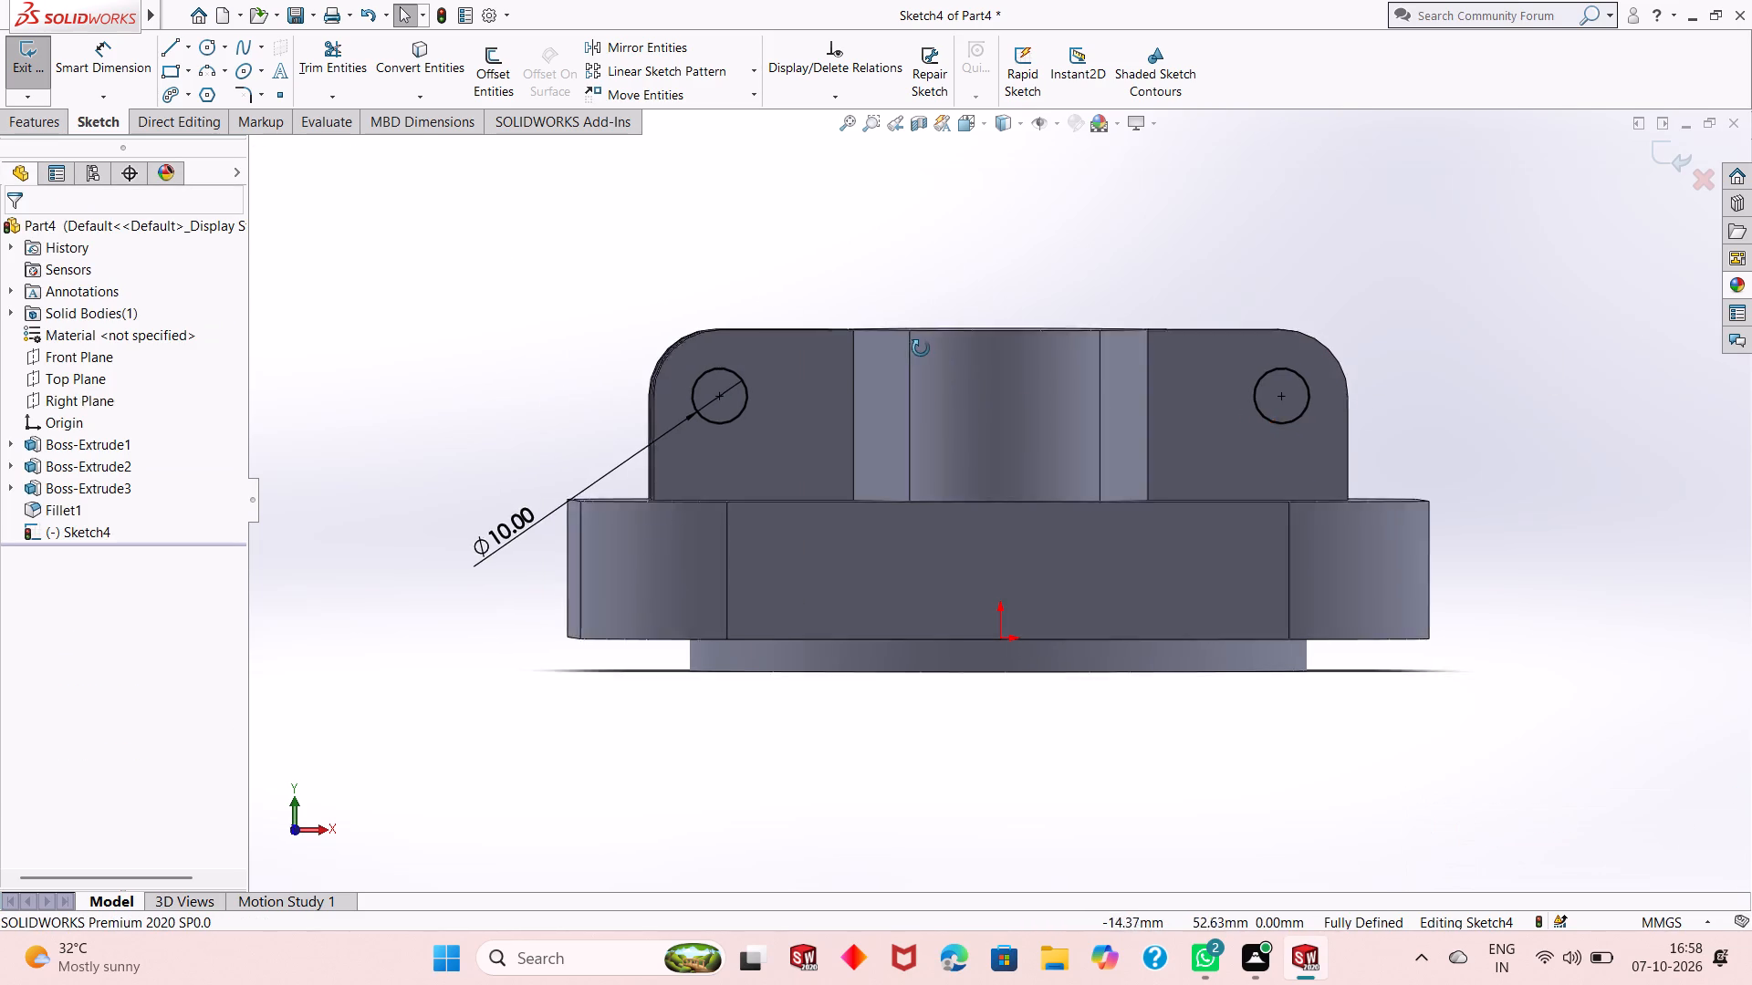
middle_click_drag(921, 348, 975, 410)
left_click(52, 125)
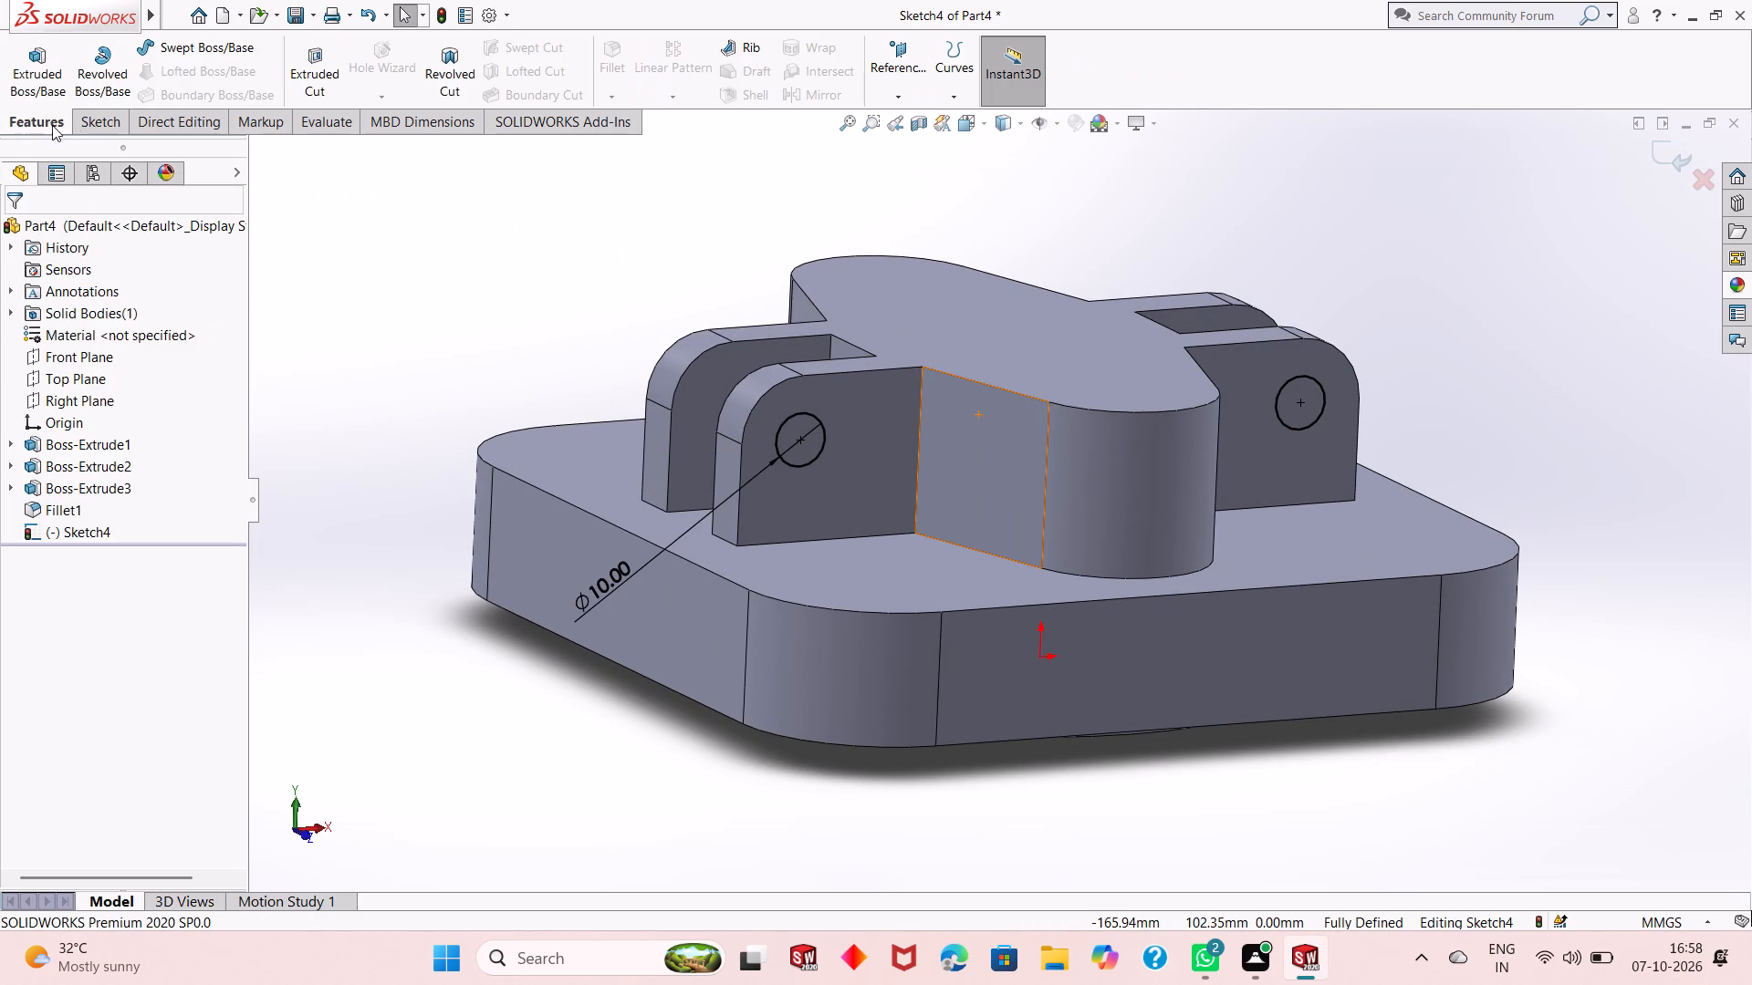
left_click(295, 85)
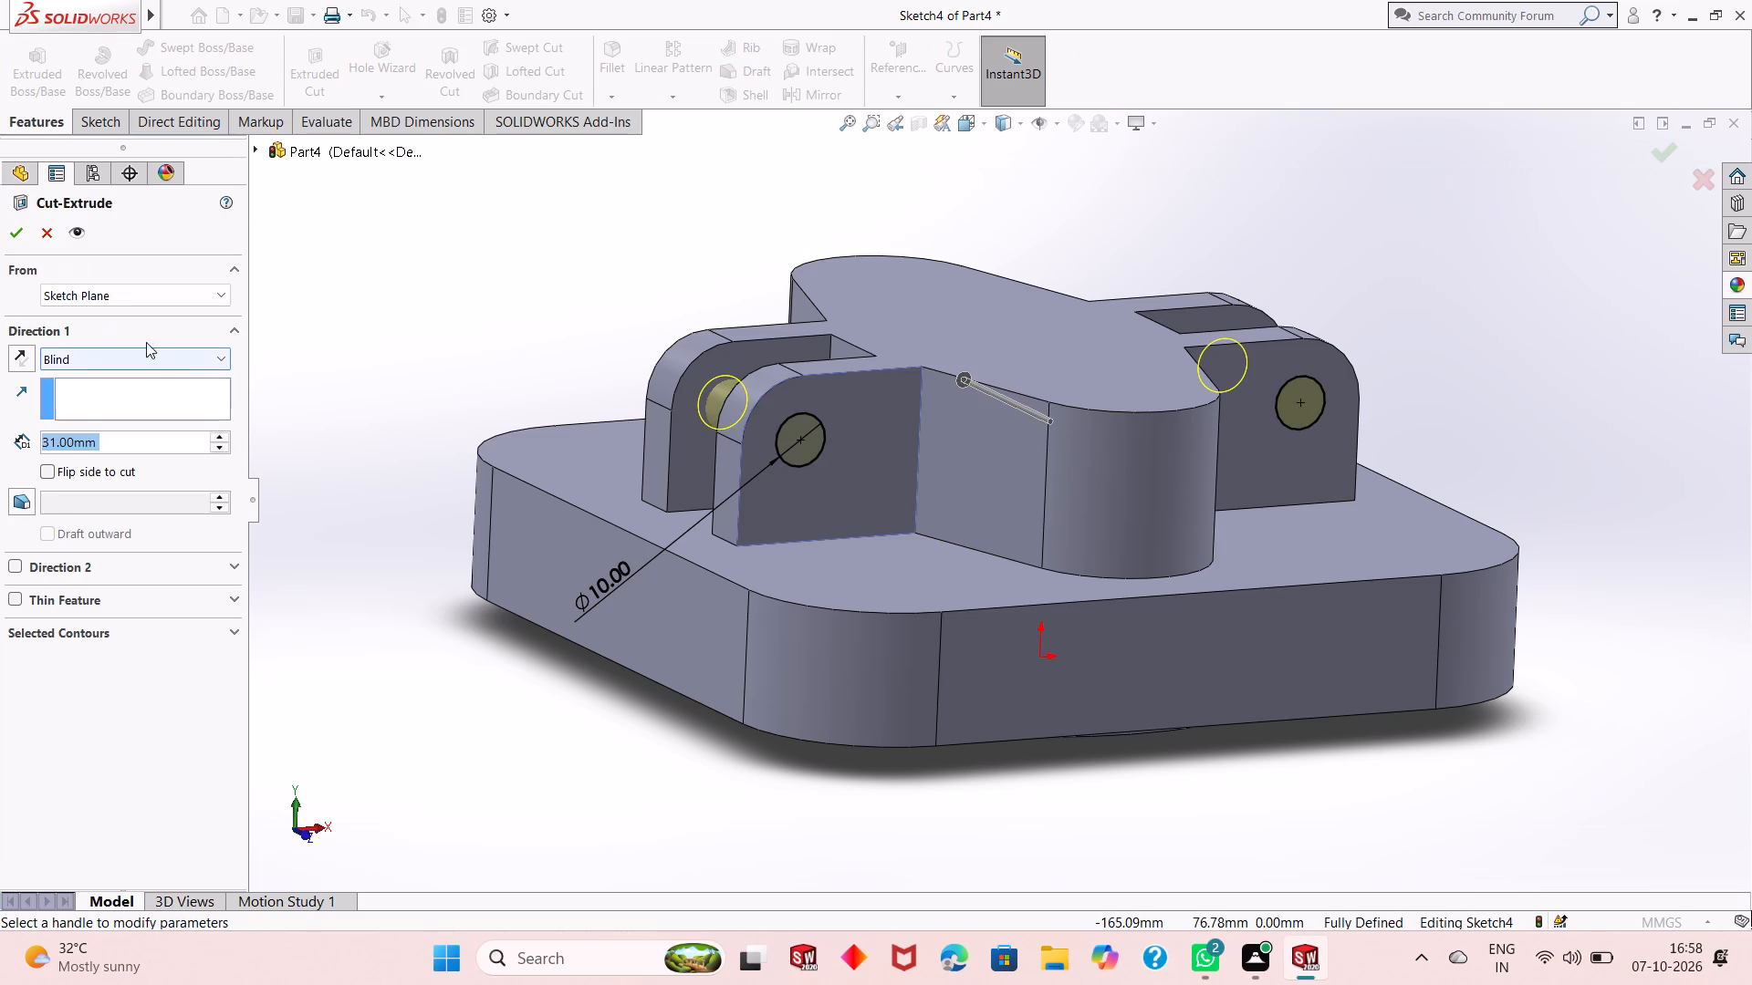
left_click(140, 360)
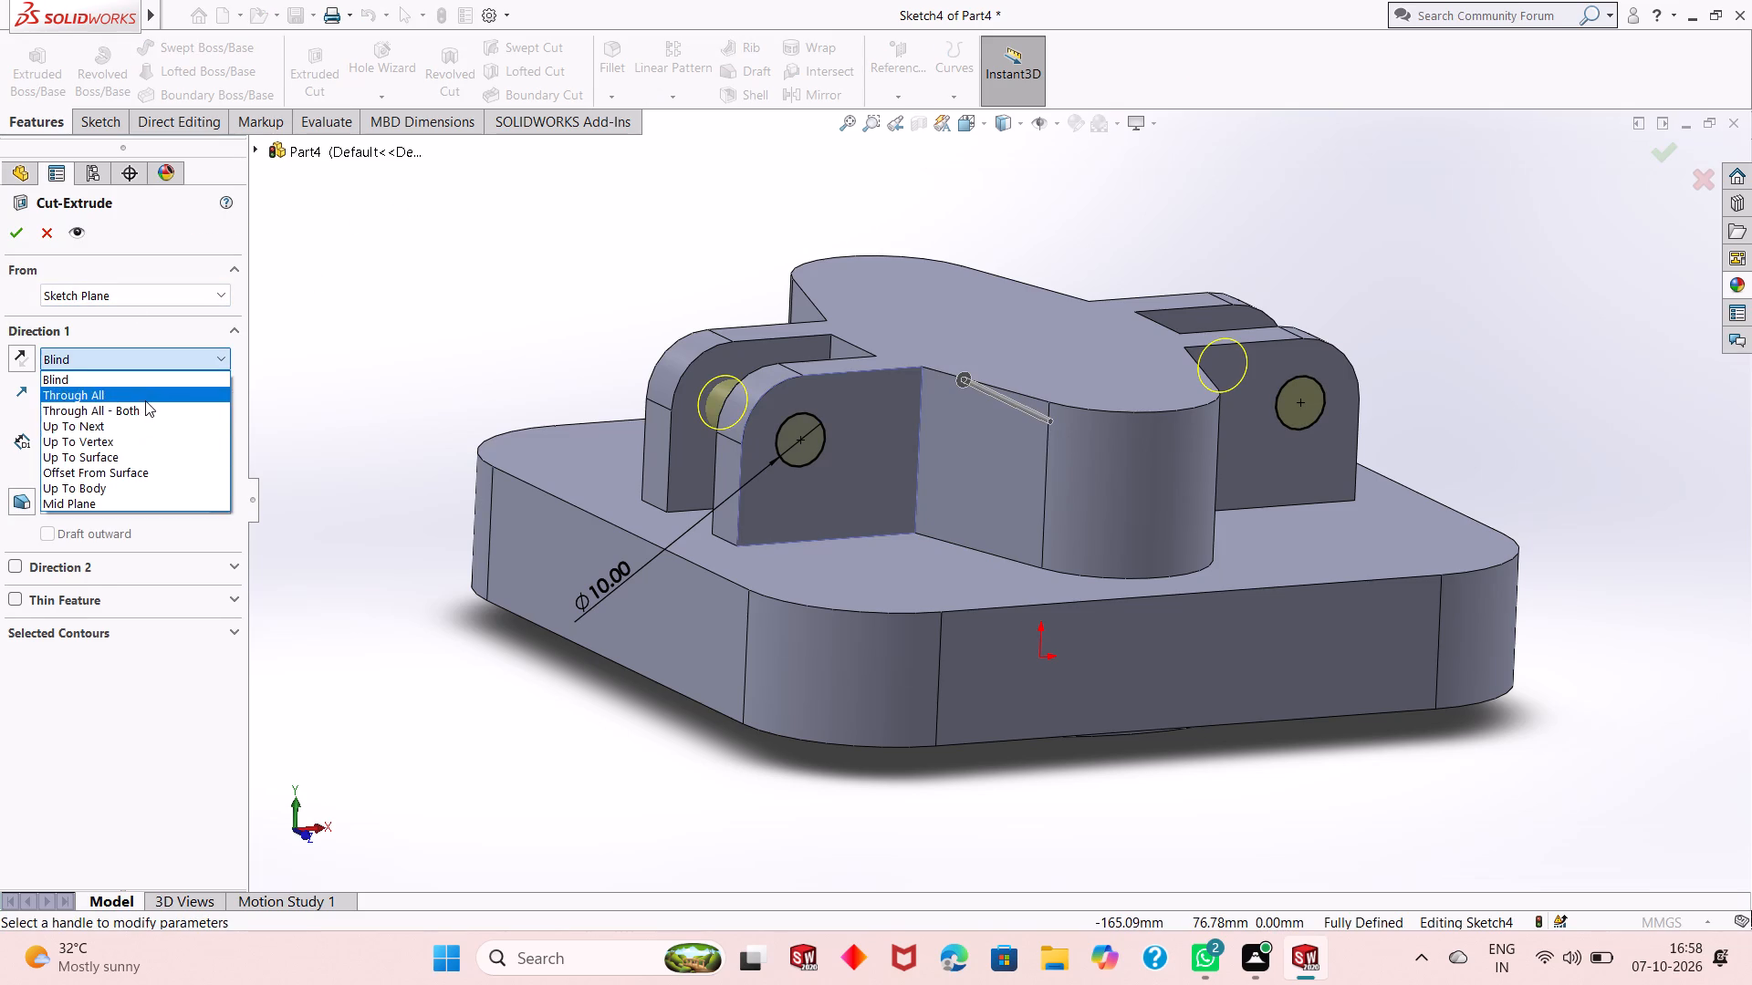
left_click(145, 400)
left_click(23, 239)
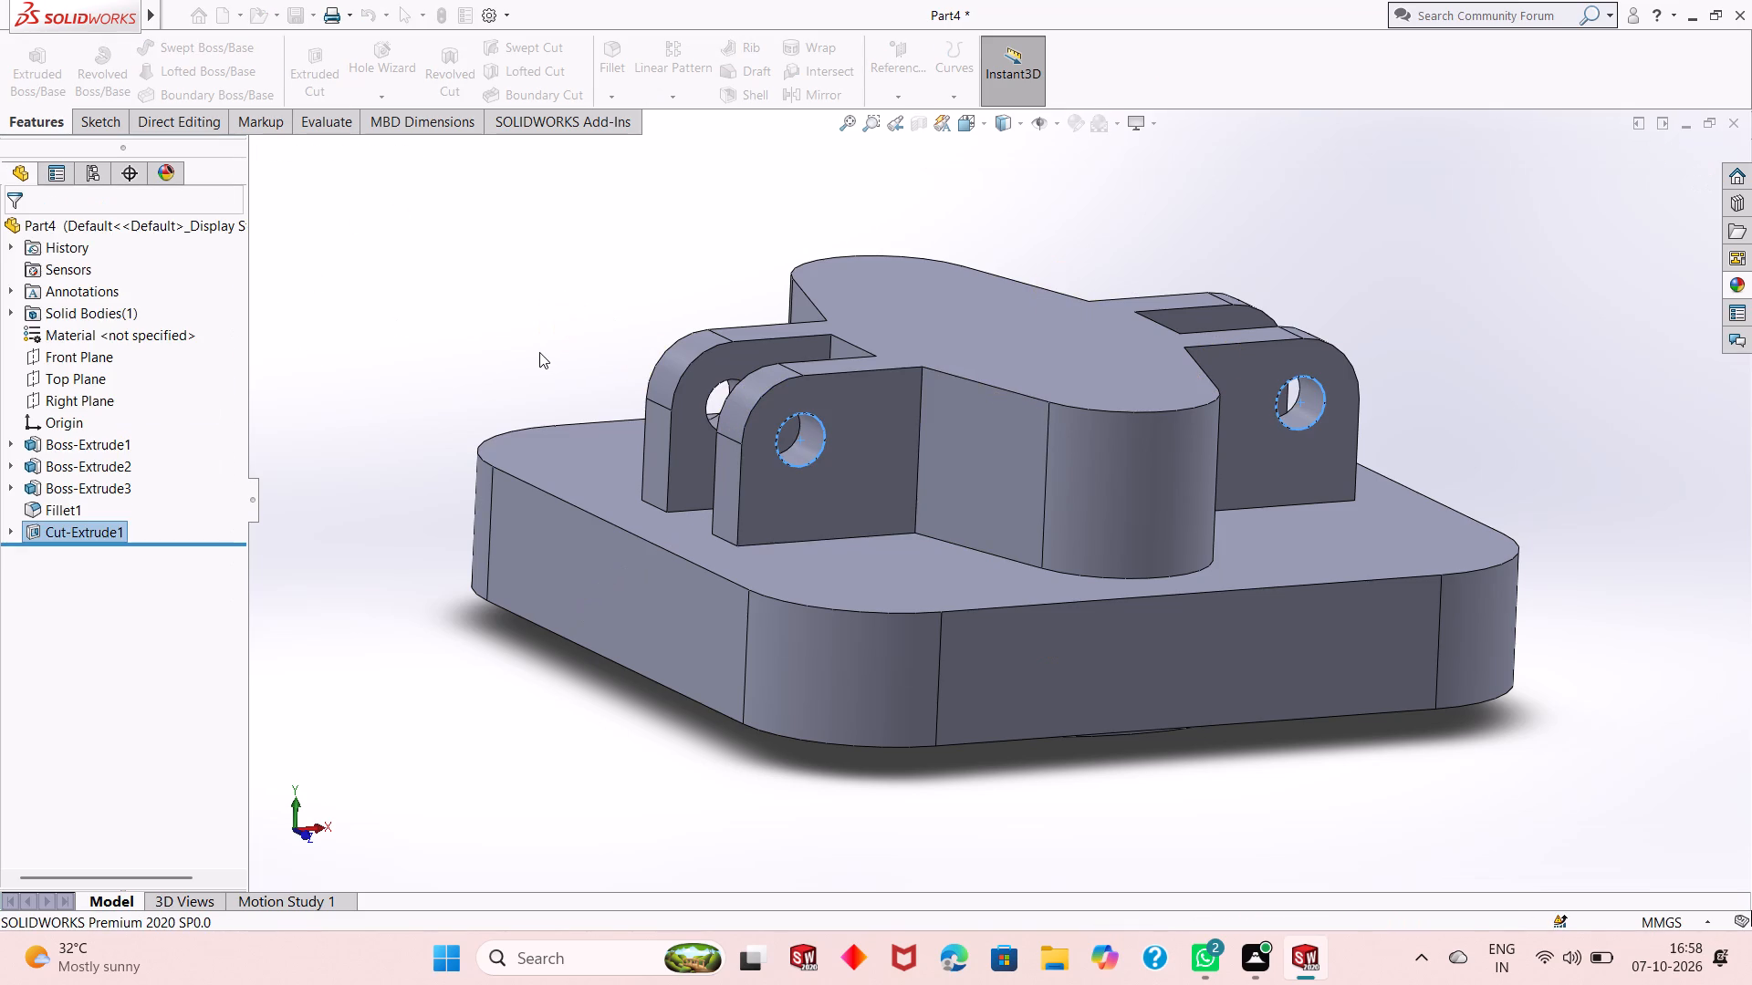
left_click(541, 353)
Start a sketch on the top profile's upper face, facing it squarely, and draw a circle of about 16 mm radius centred on the origin.
middle_click_drag(637, 354, 630, 363)
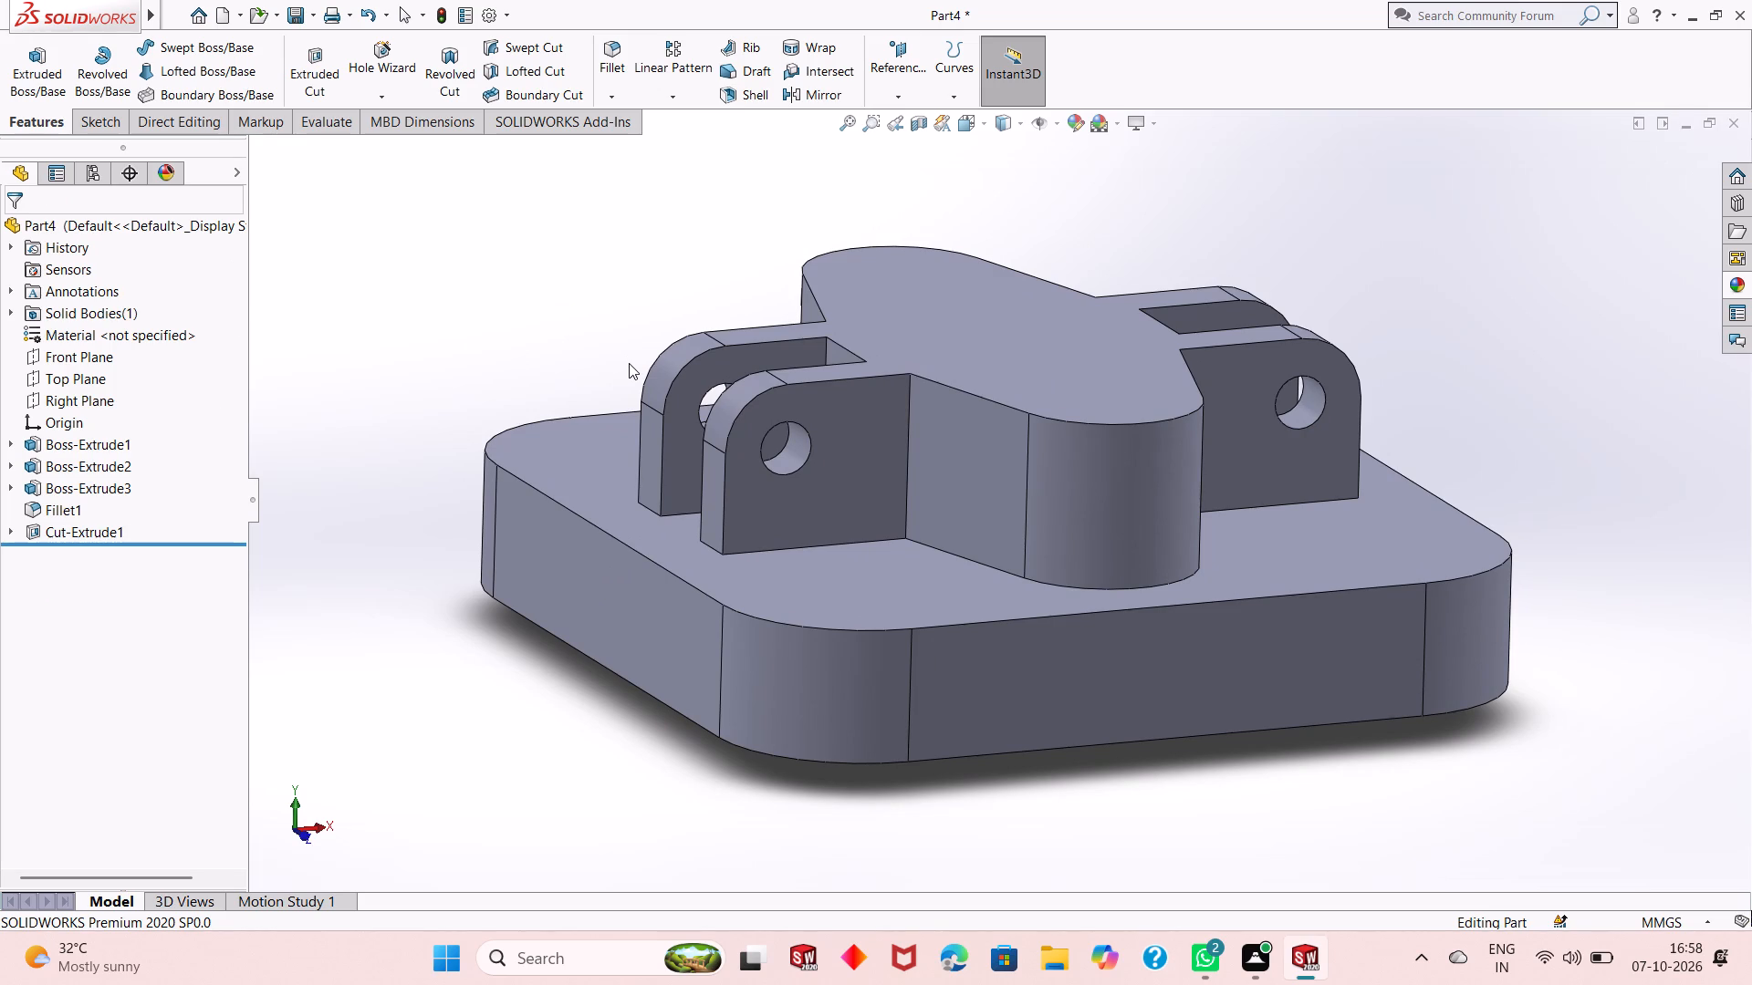
left_click(987, 348)
left_click(1078, 300)
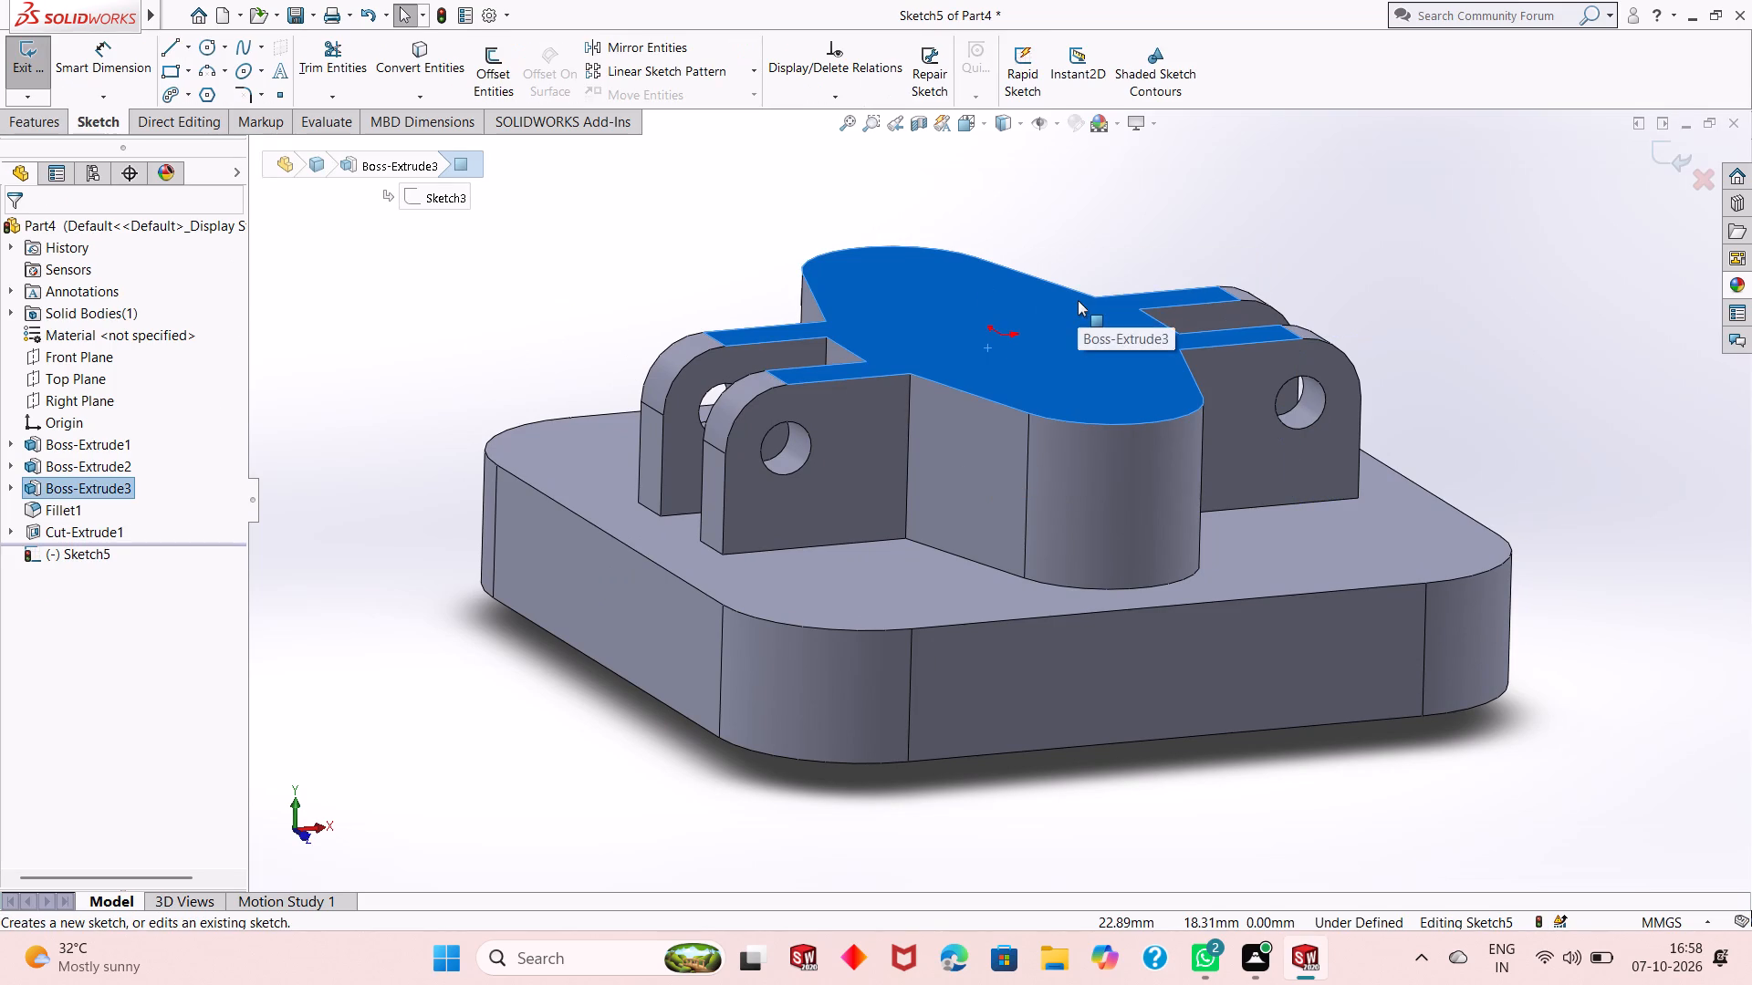
key("ctrl+8")
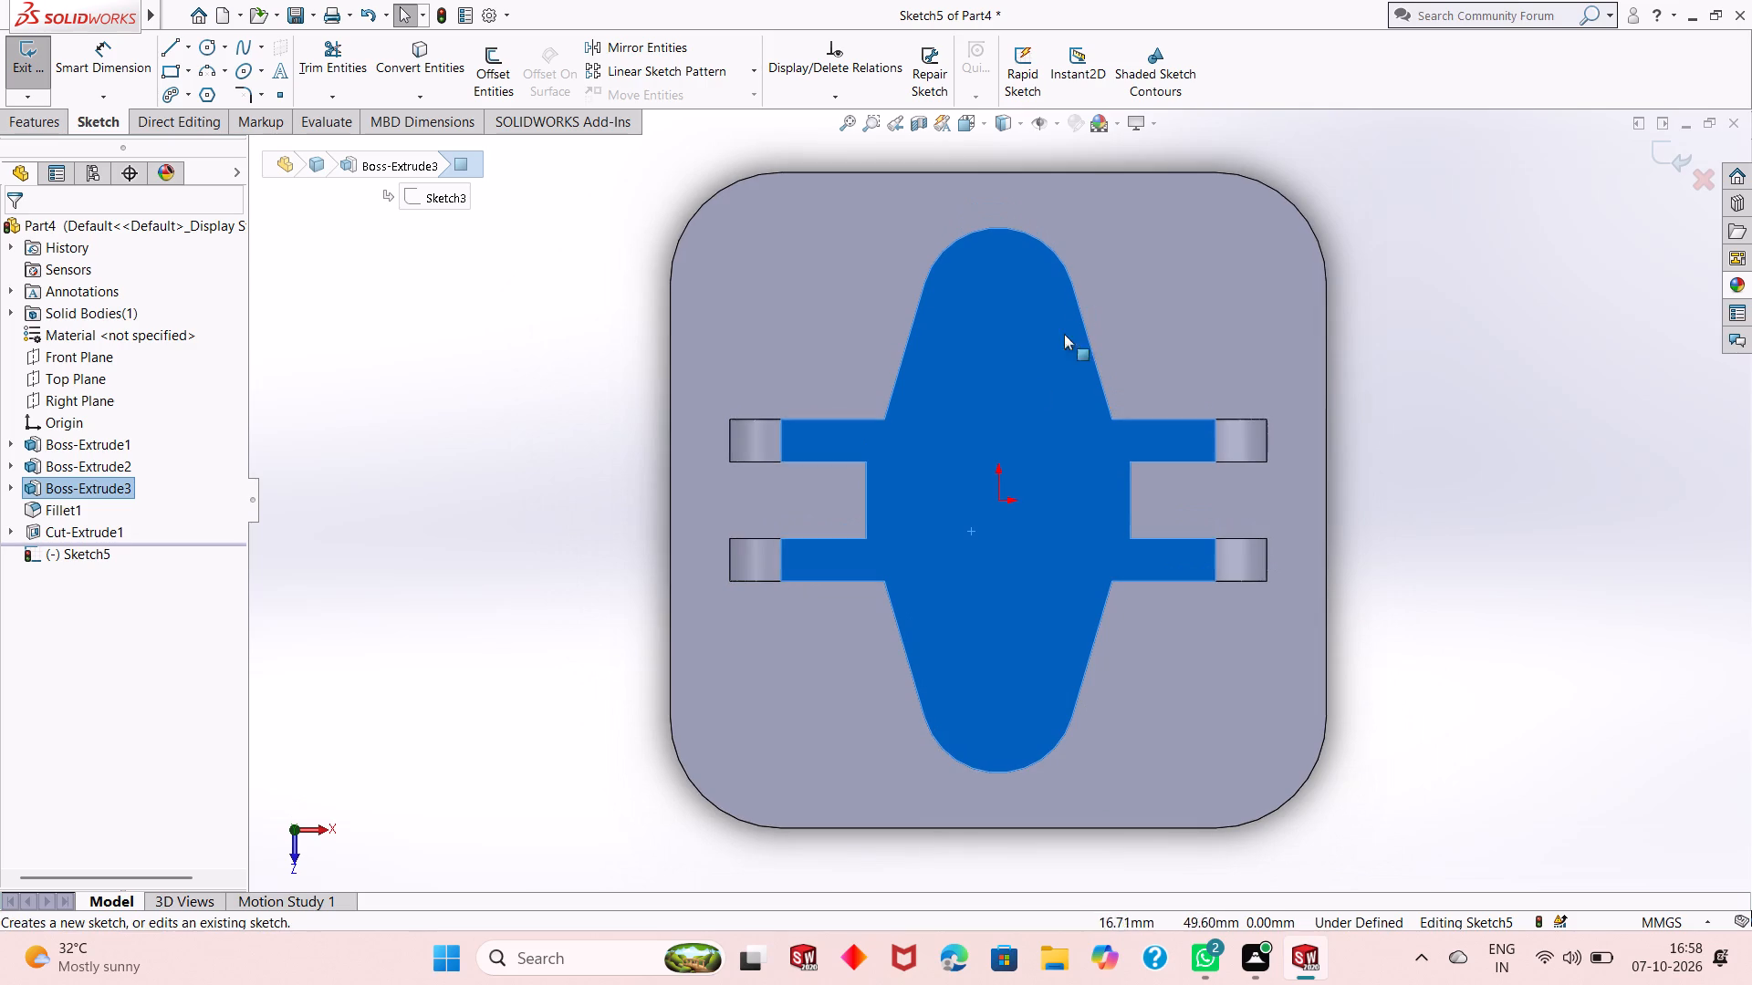
left_click(561, 505)
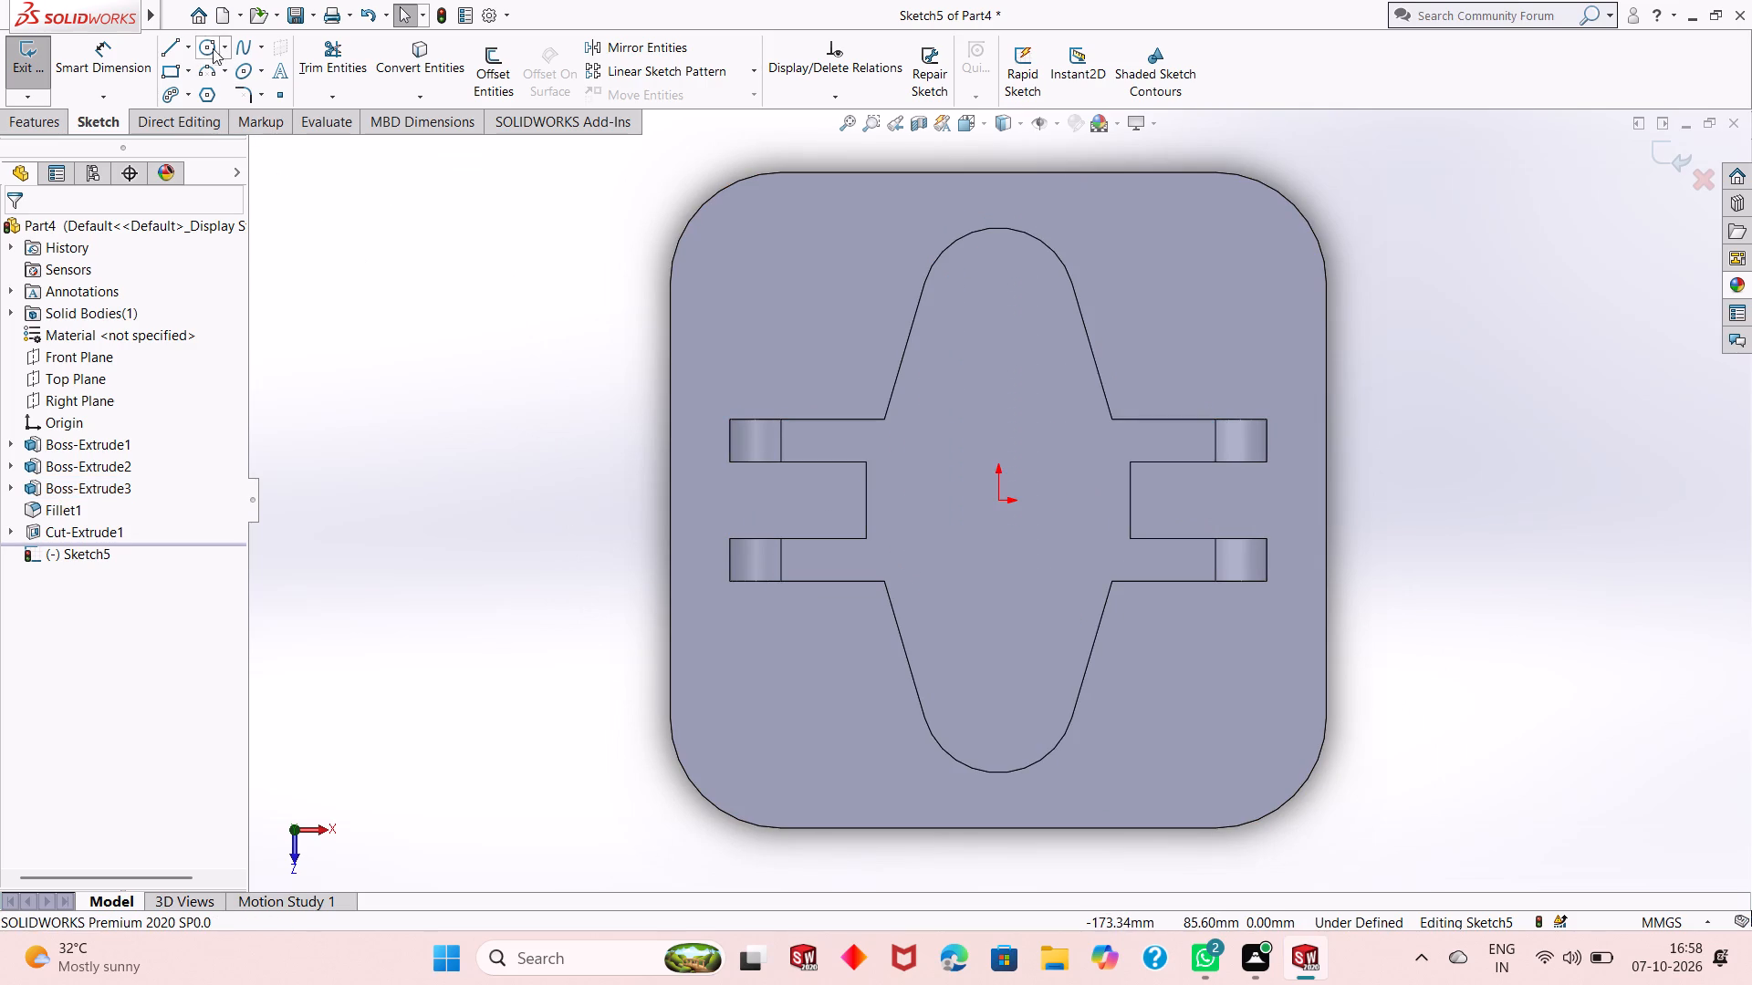
left_click(208, 46)
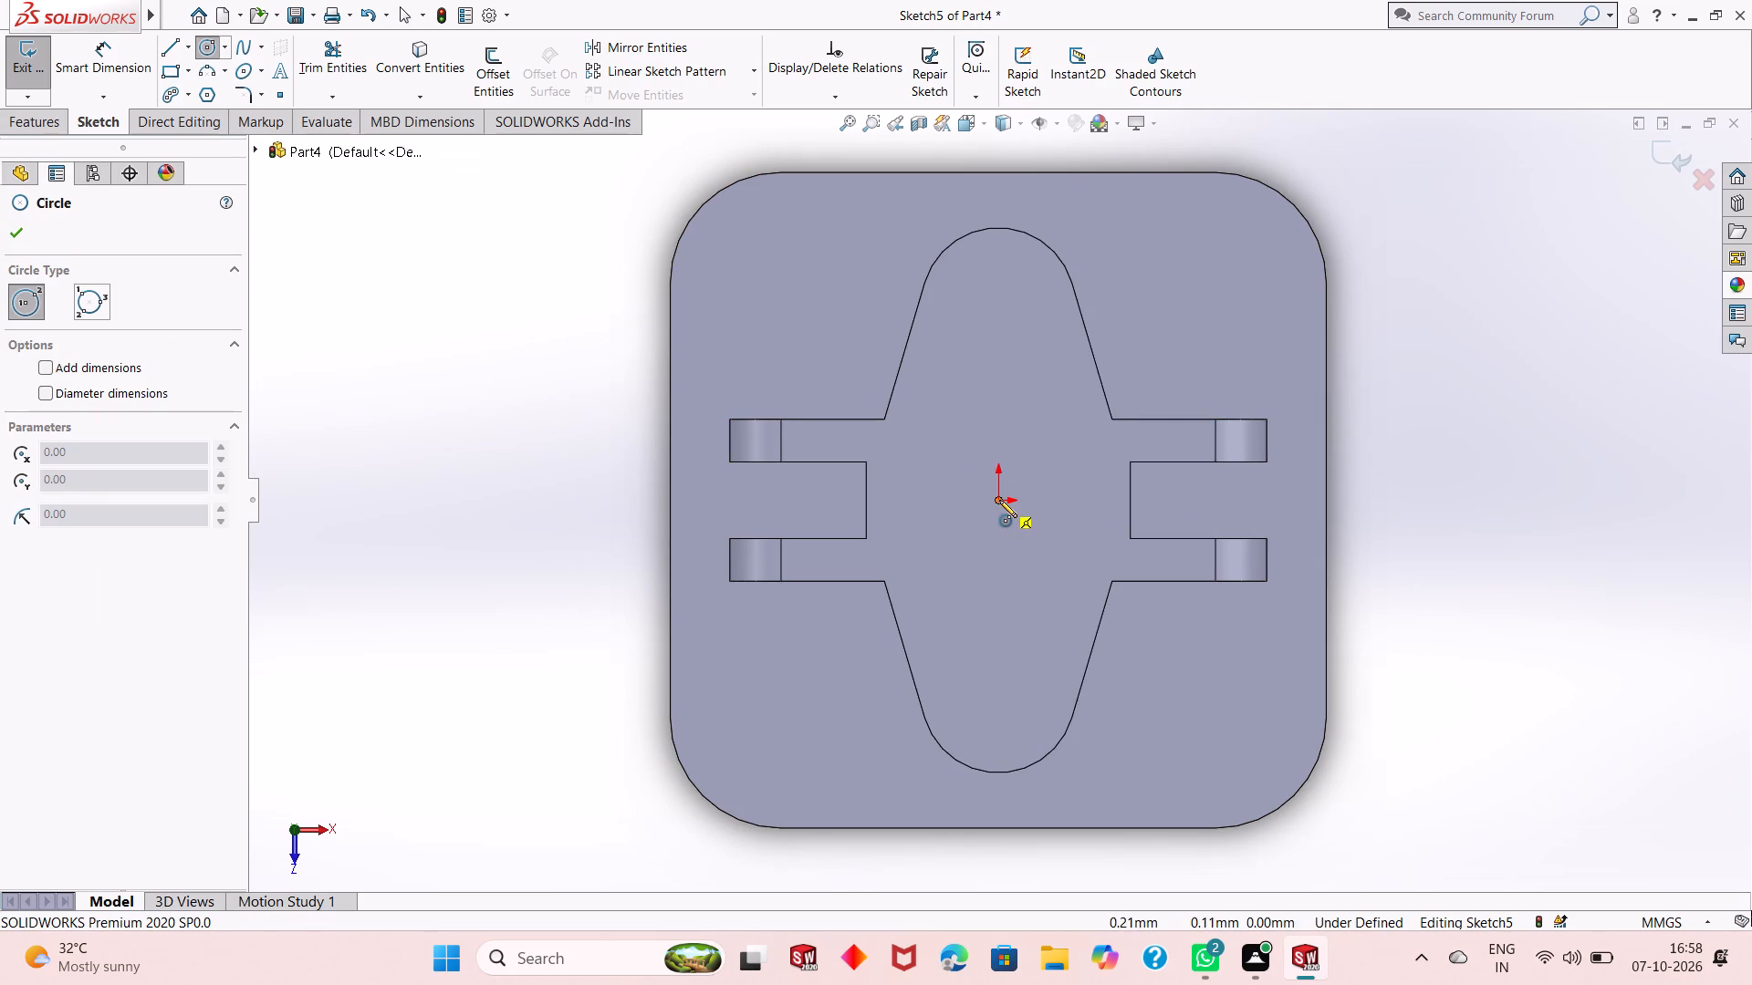
left_click(999, 500)
left_click(1029, 561)
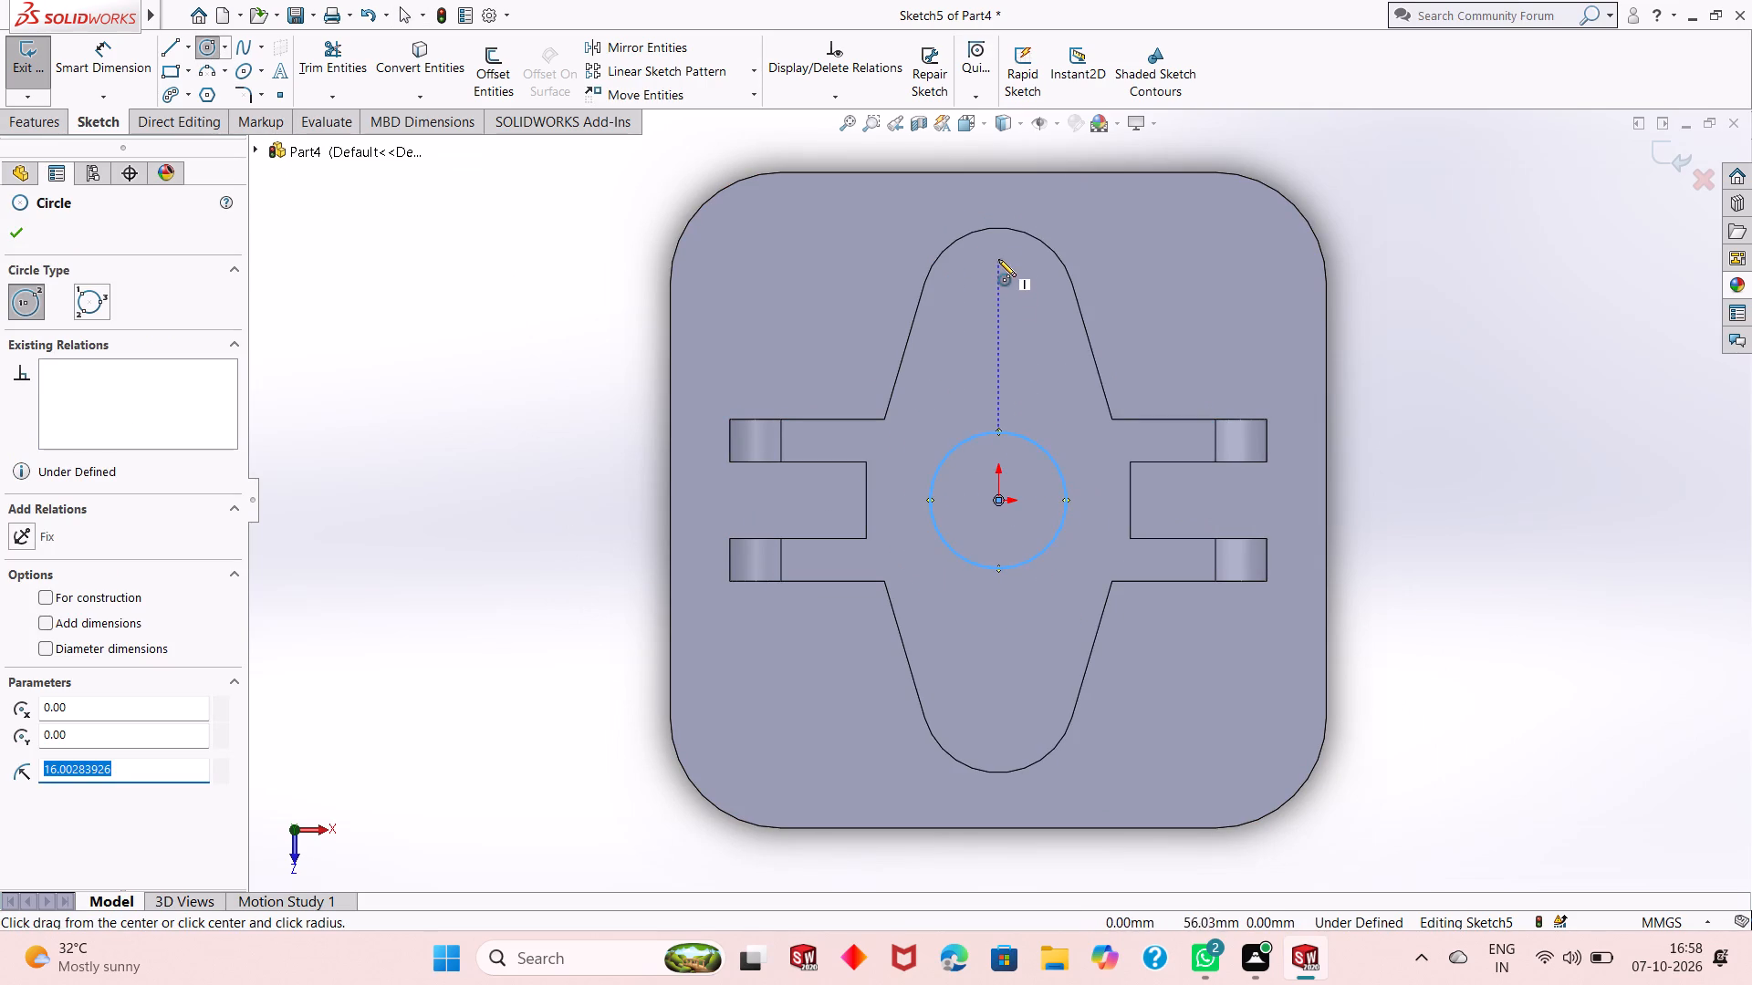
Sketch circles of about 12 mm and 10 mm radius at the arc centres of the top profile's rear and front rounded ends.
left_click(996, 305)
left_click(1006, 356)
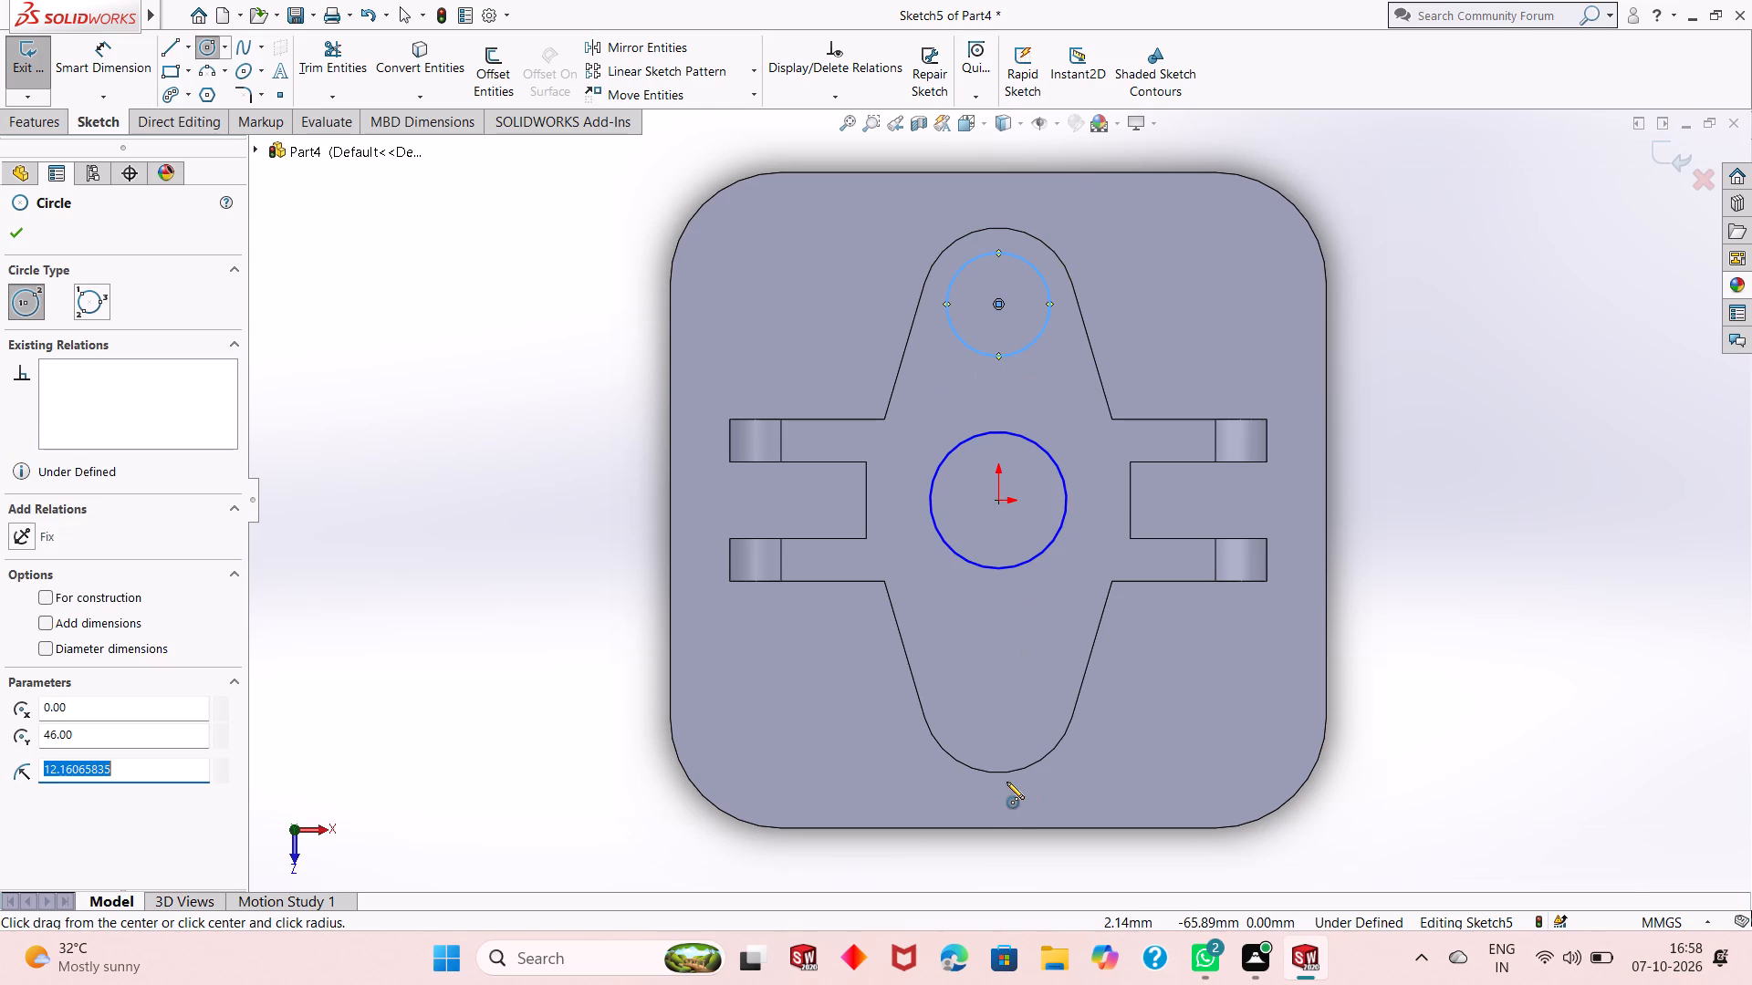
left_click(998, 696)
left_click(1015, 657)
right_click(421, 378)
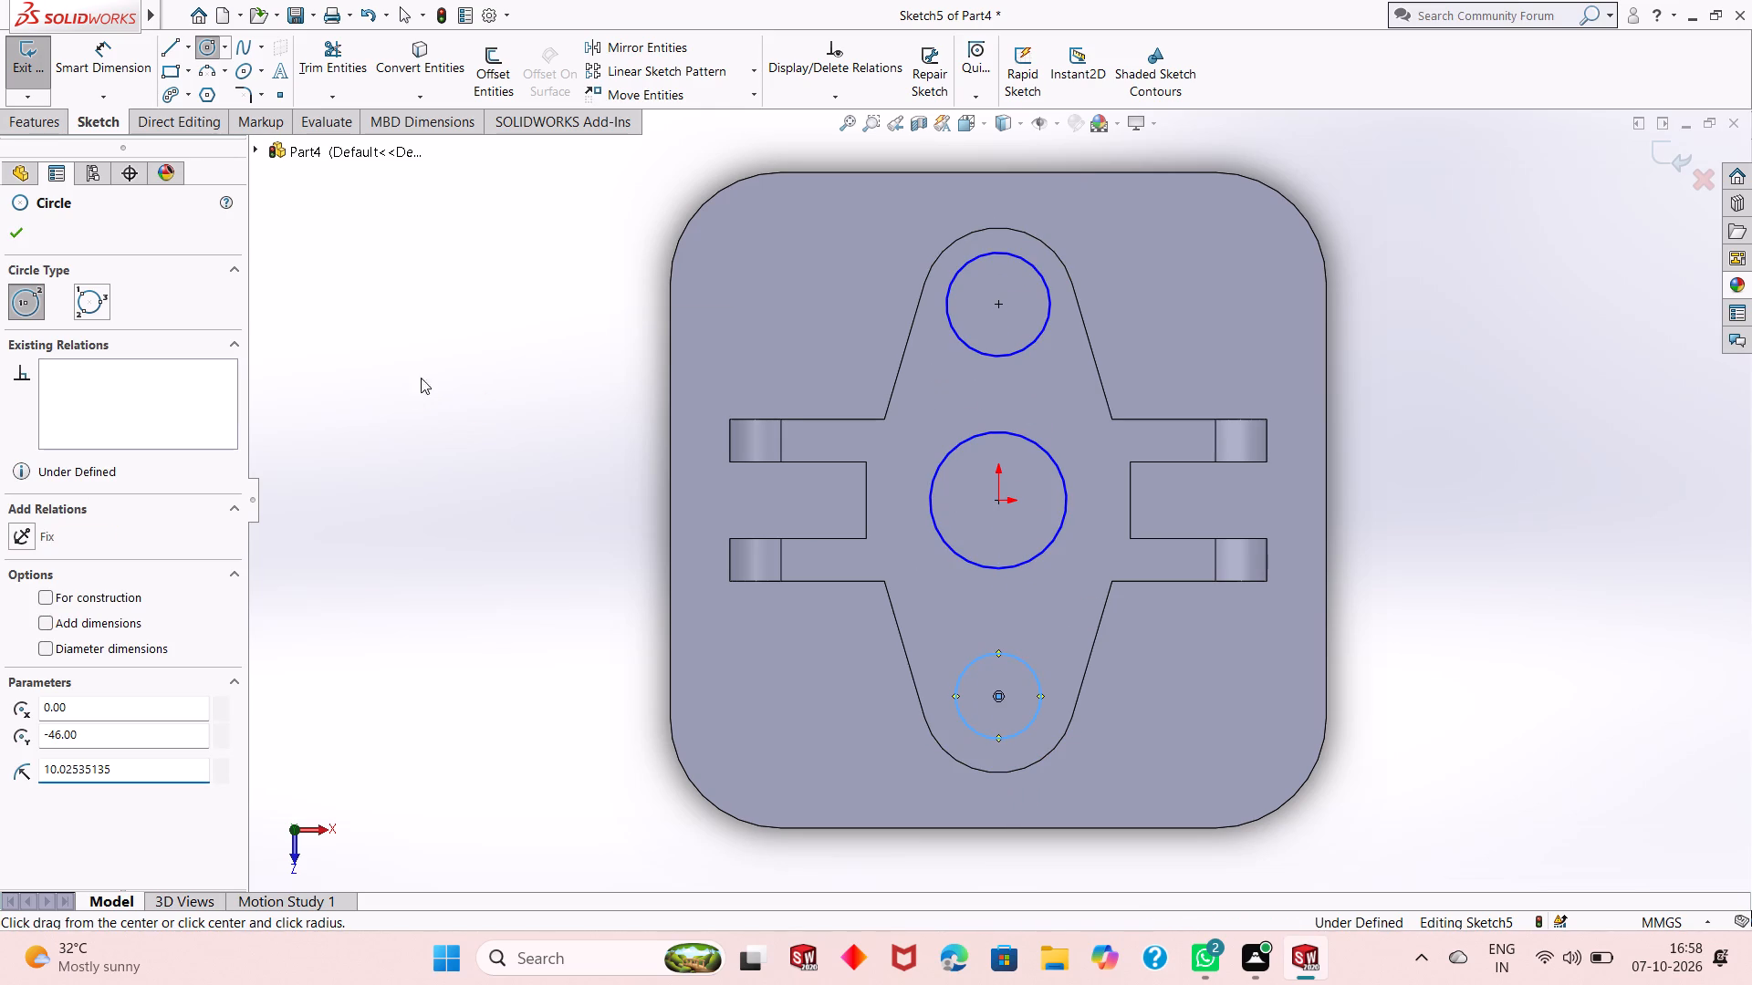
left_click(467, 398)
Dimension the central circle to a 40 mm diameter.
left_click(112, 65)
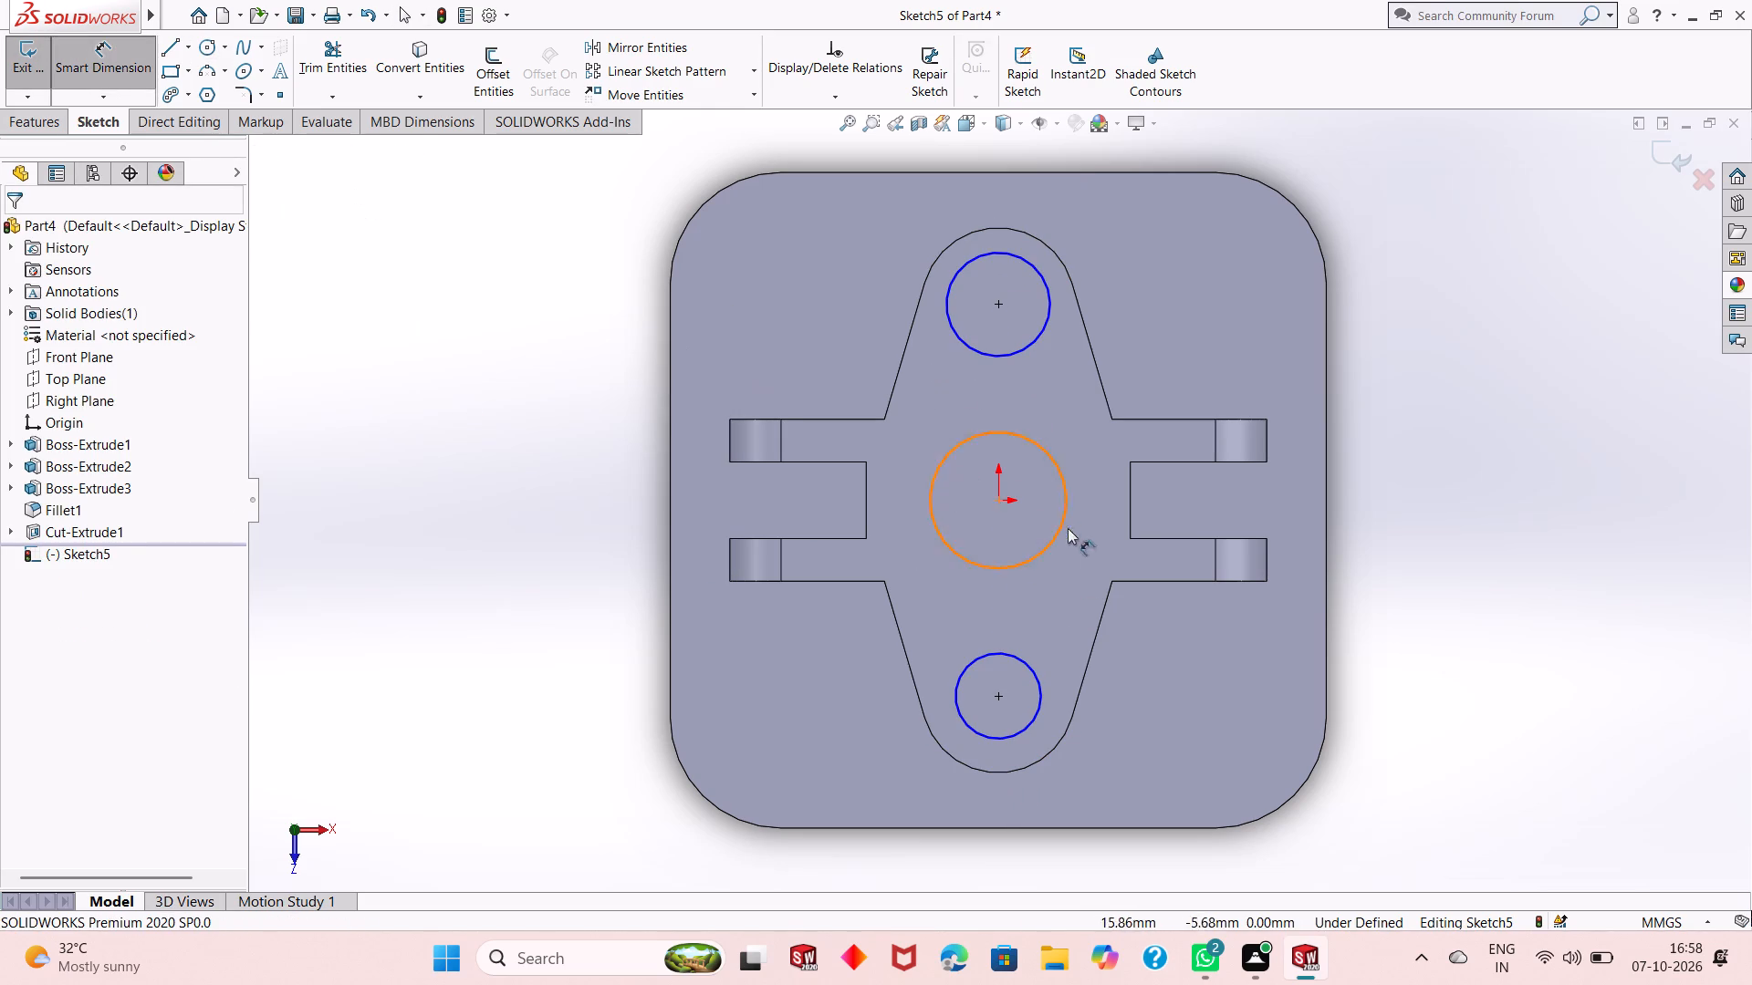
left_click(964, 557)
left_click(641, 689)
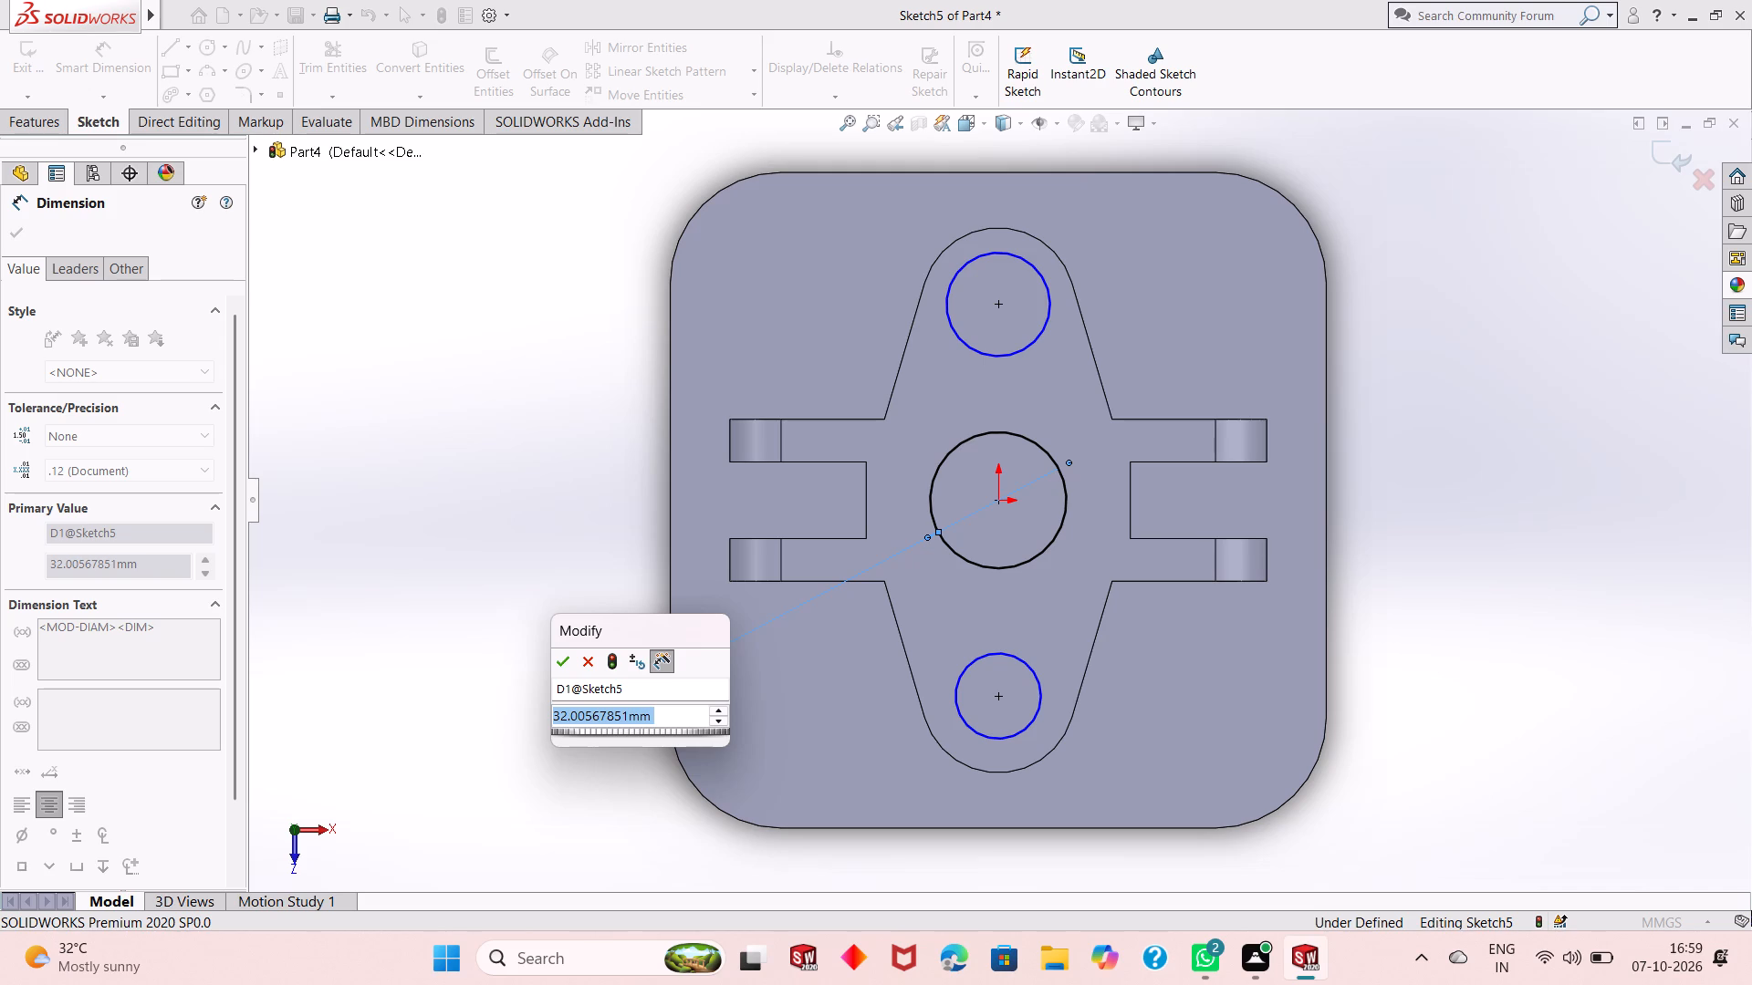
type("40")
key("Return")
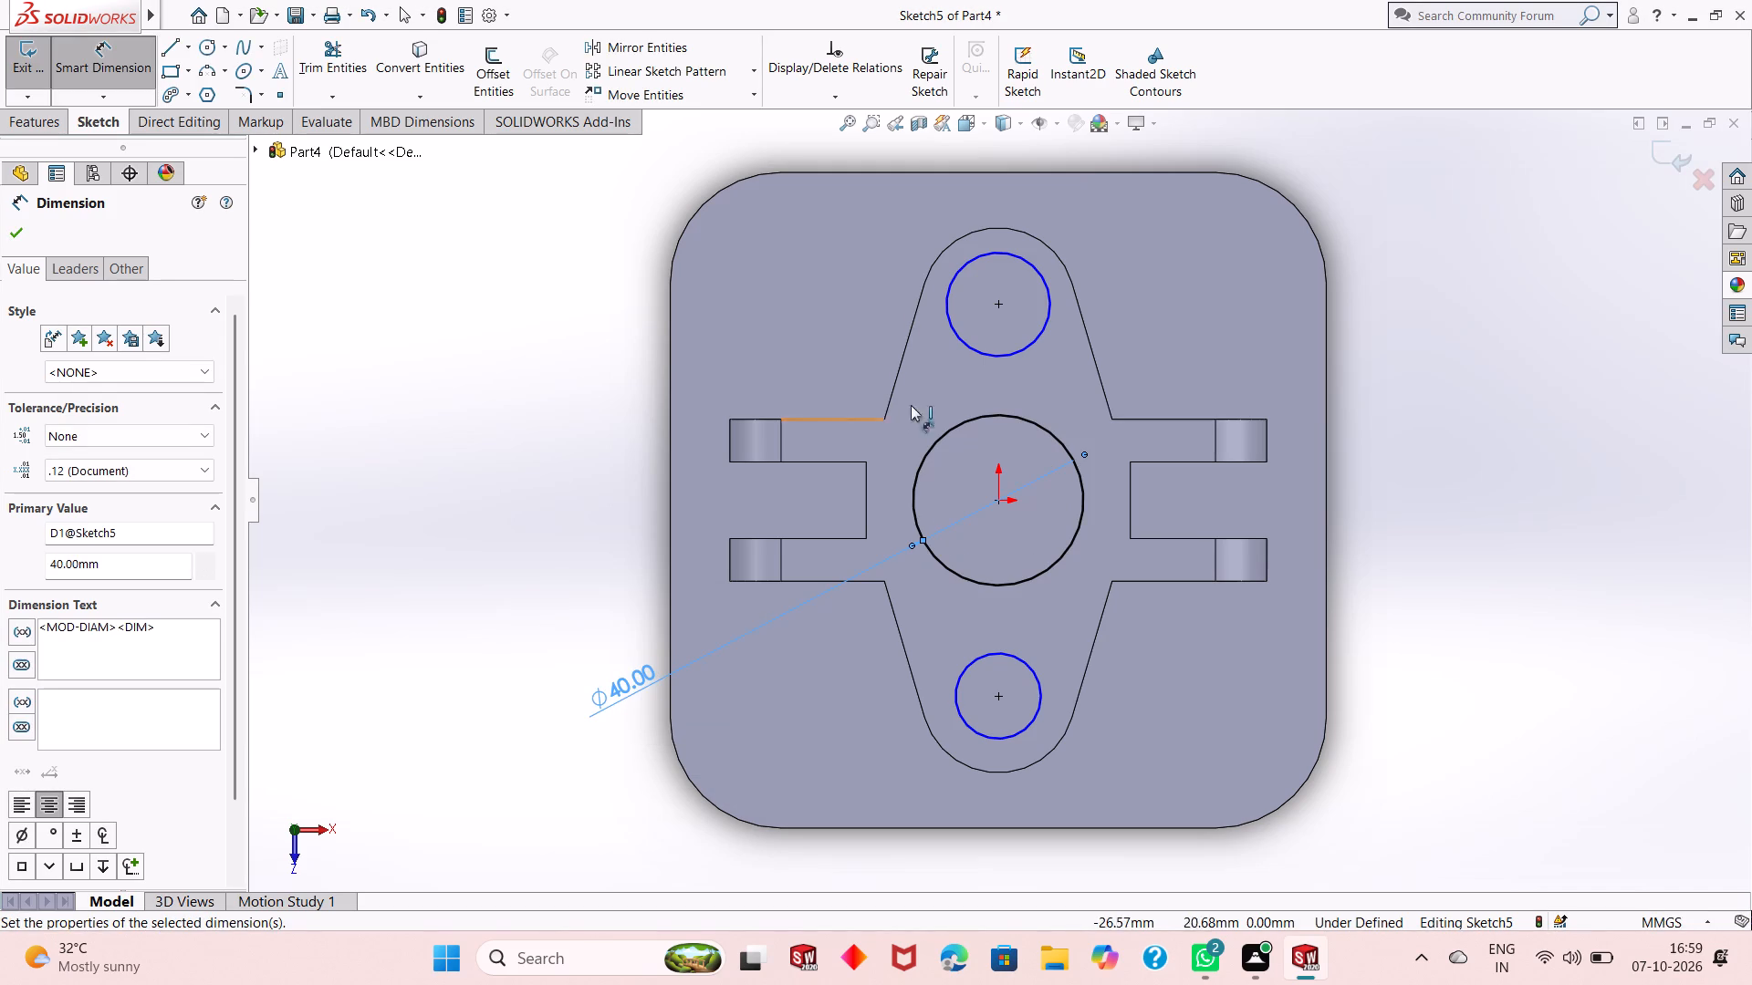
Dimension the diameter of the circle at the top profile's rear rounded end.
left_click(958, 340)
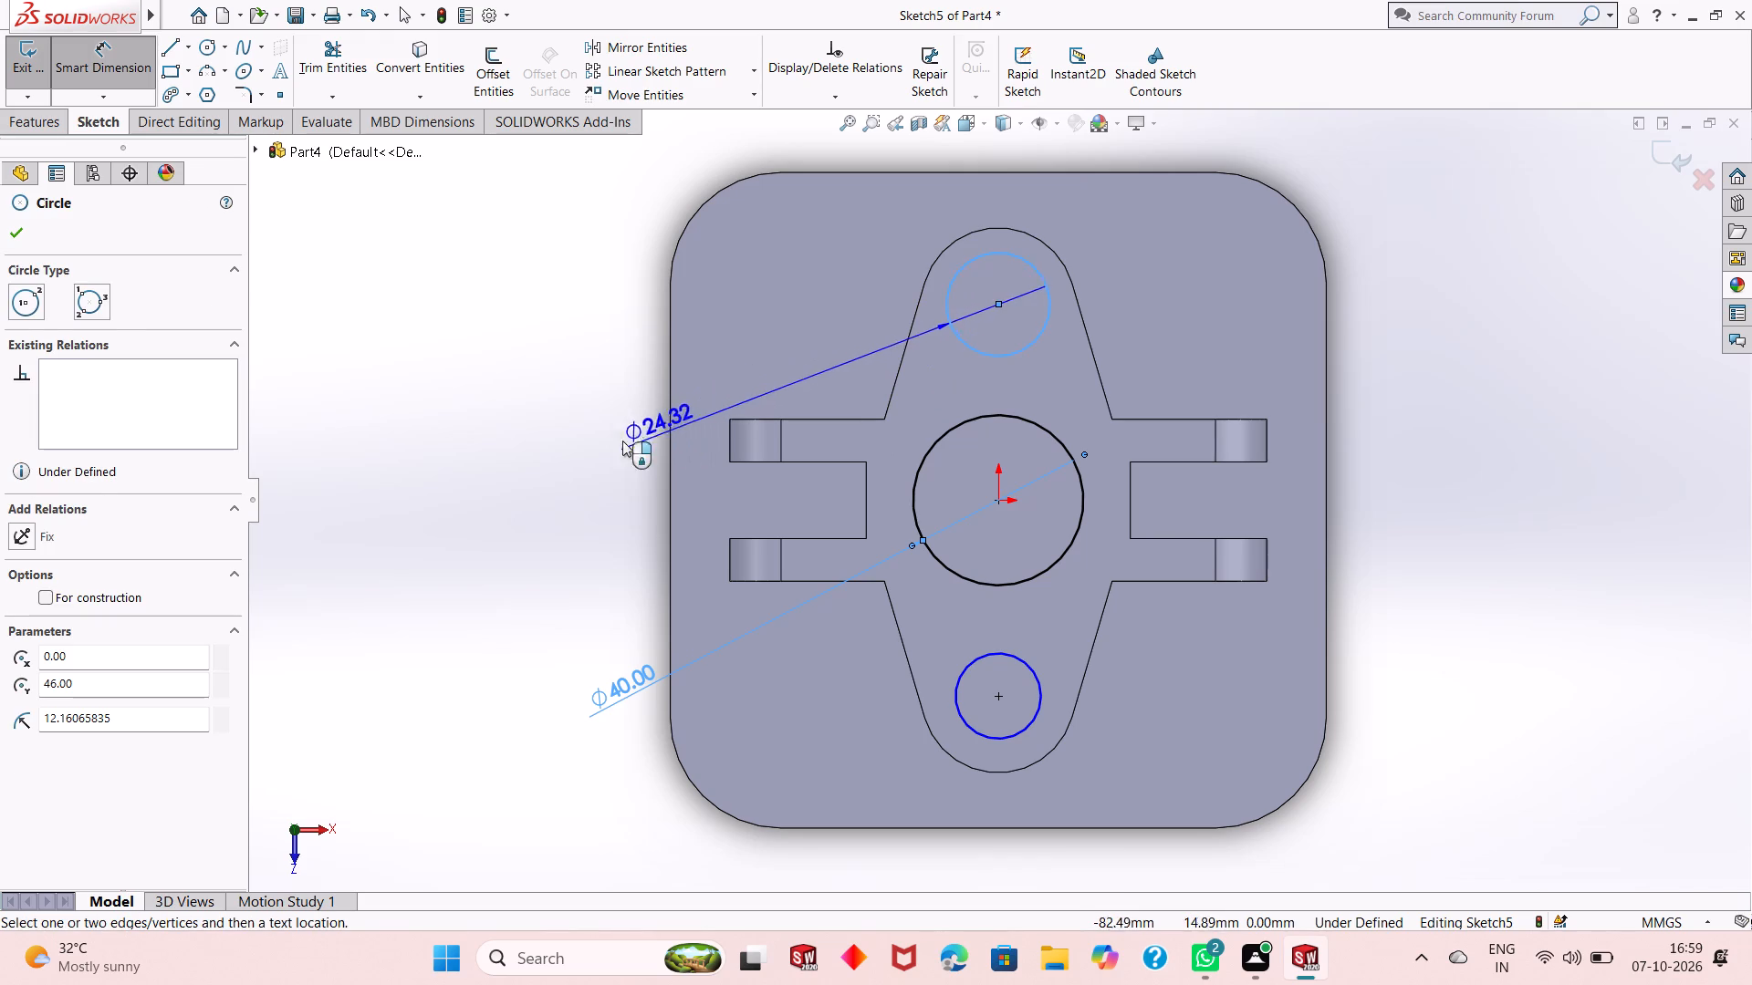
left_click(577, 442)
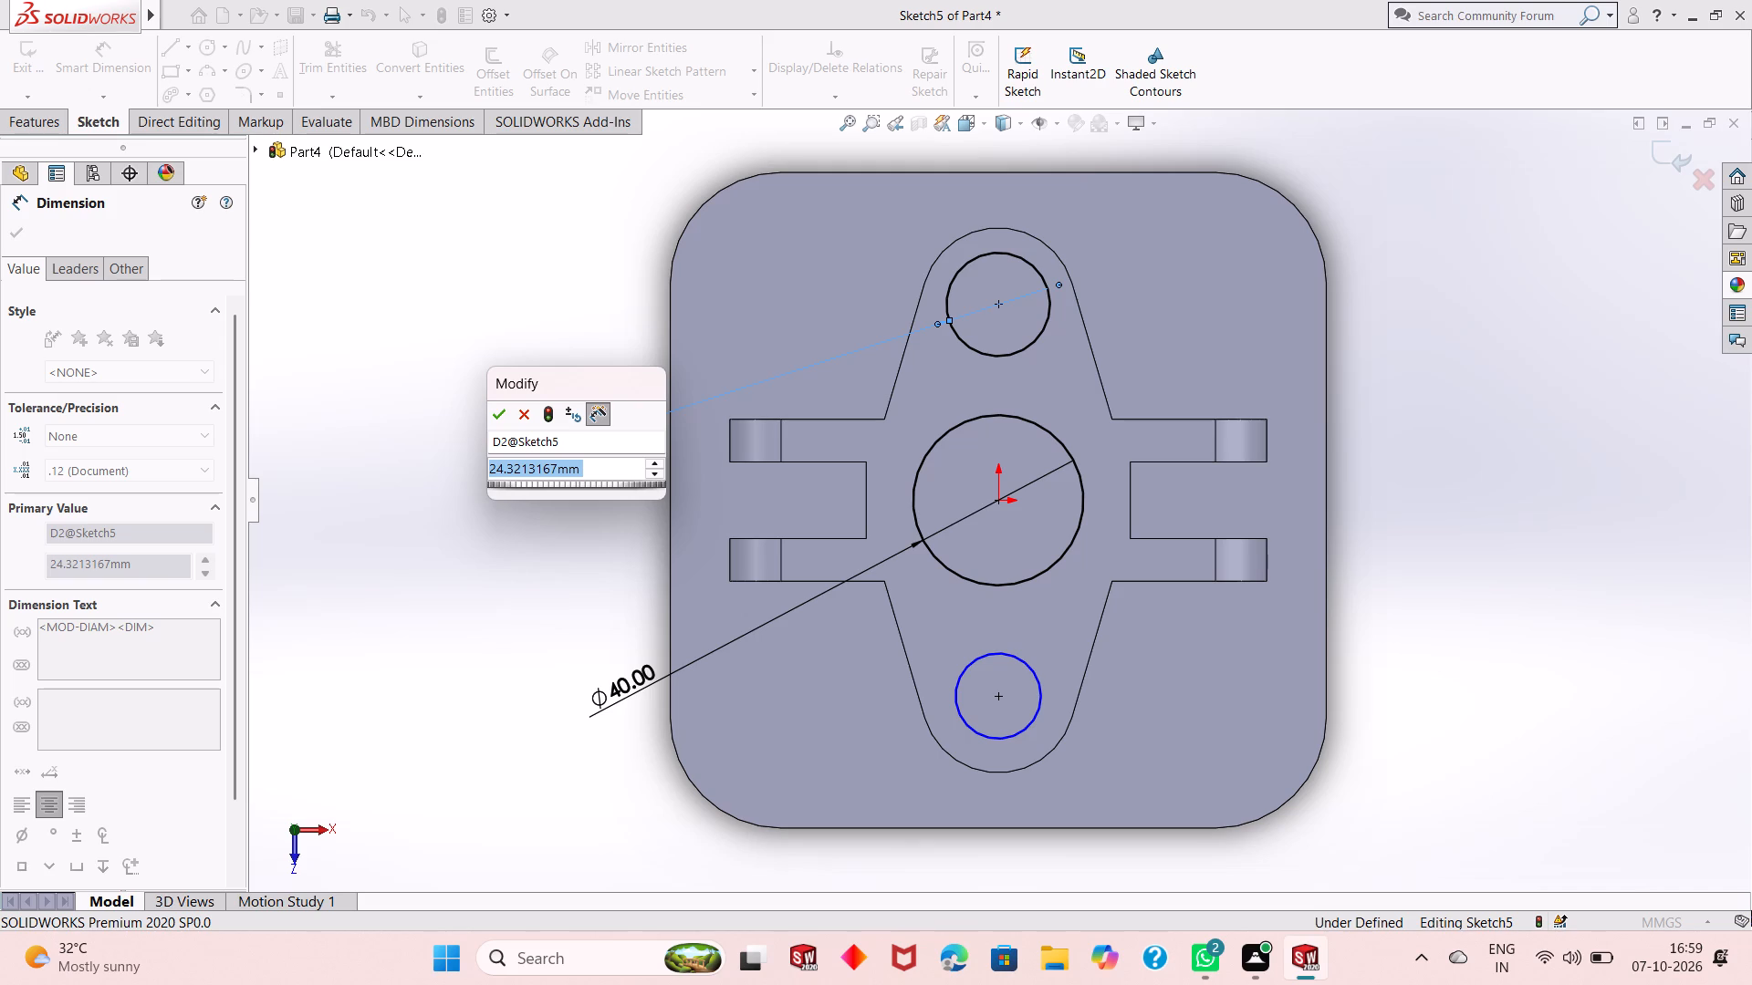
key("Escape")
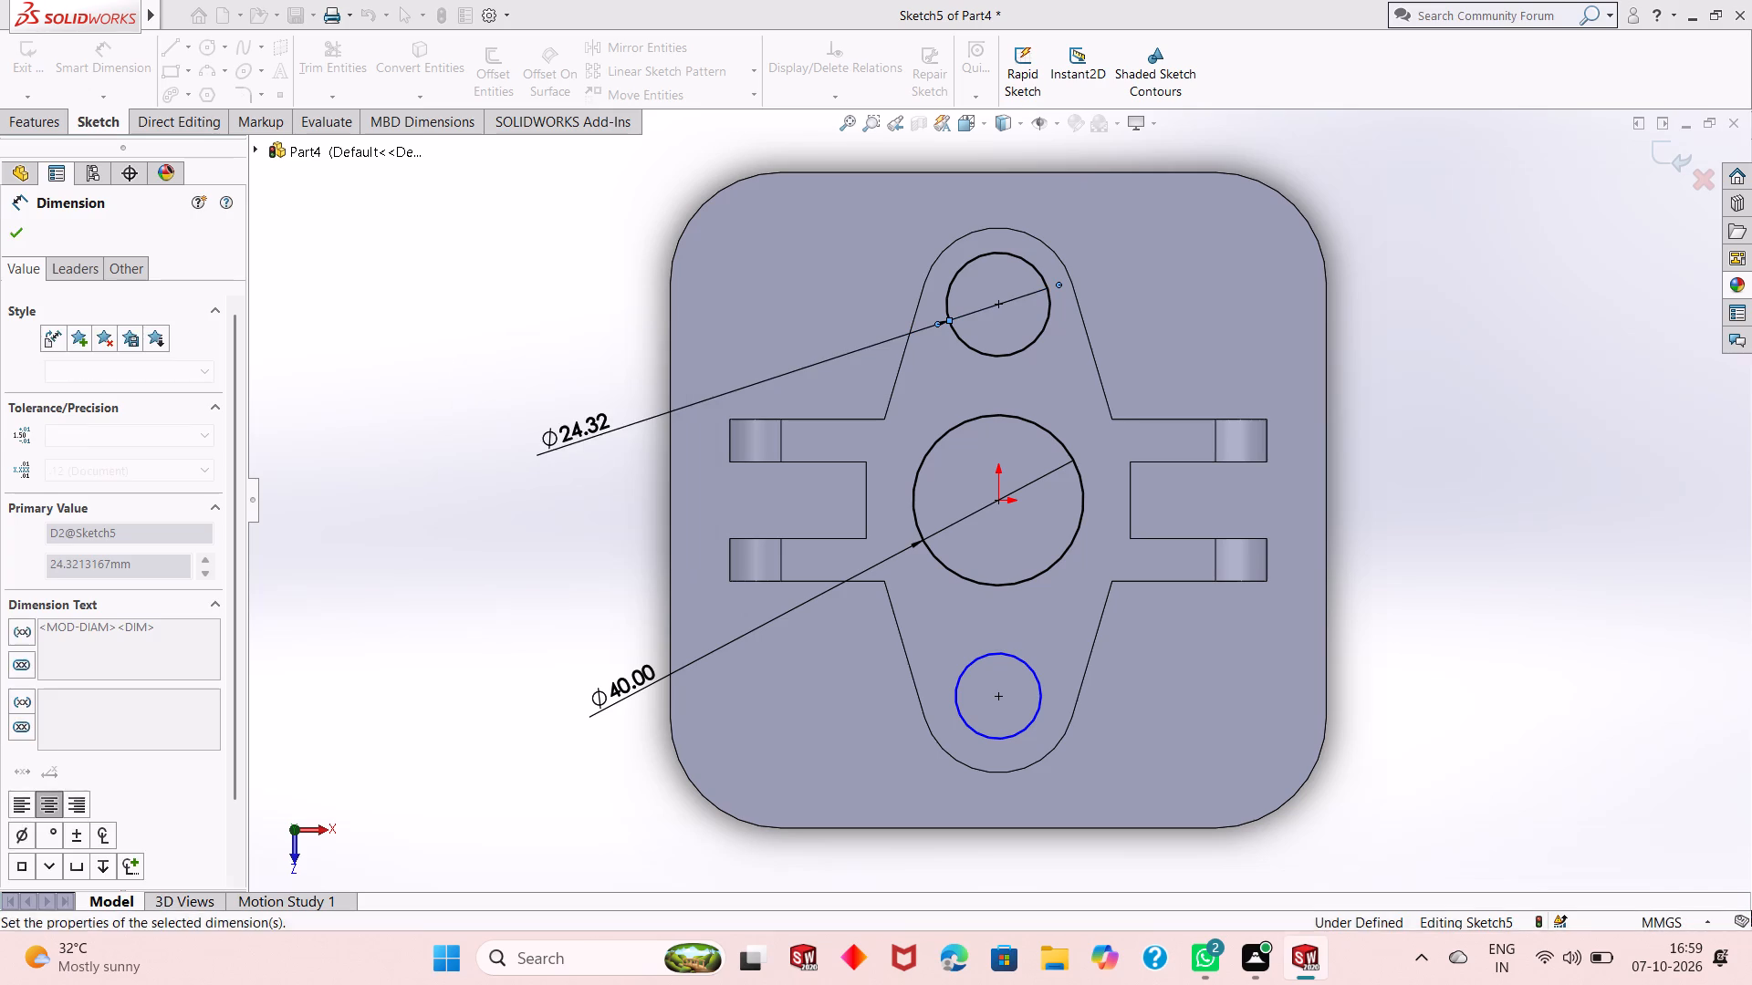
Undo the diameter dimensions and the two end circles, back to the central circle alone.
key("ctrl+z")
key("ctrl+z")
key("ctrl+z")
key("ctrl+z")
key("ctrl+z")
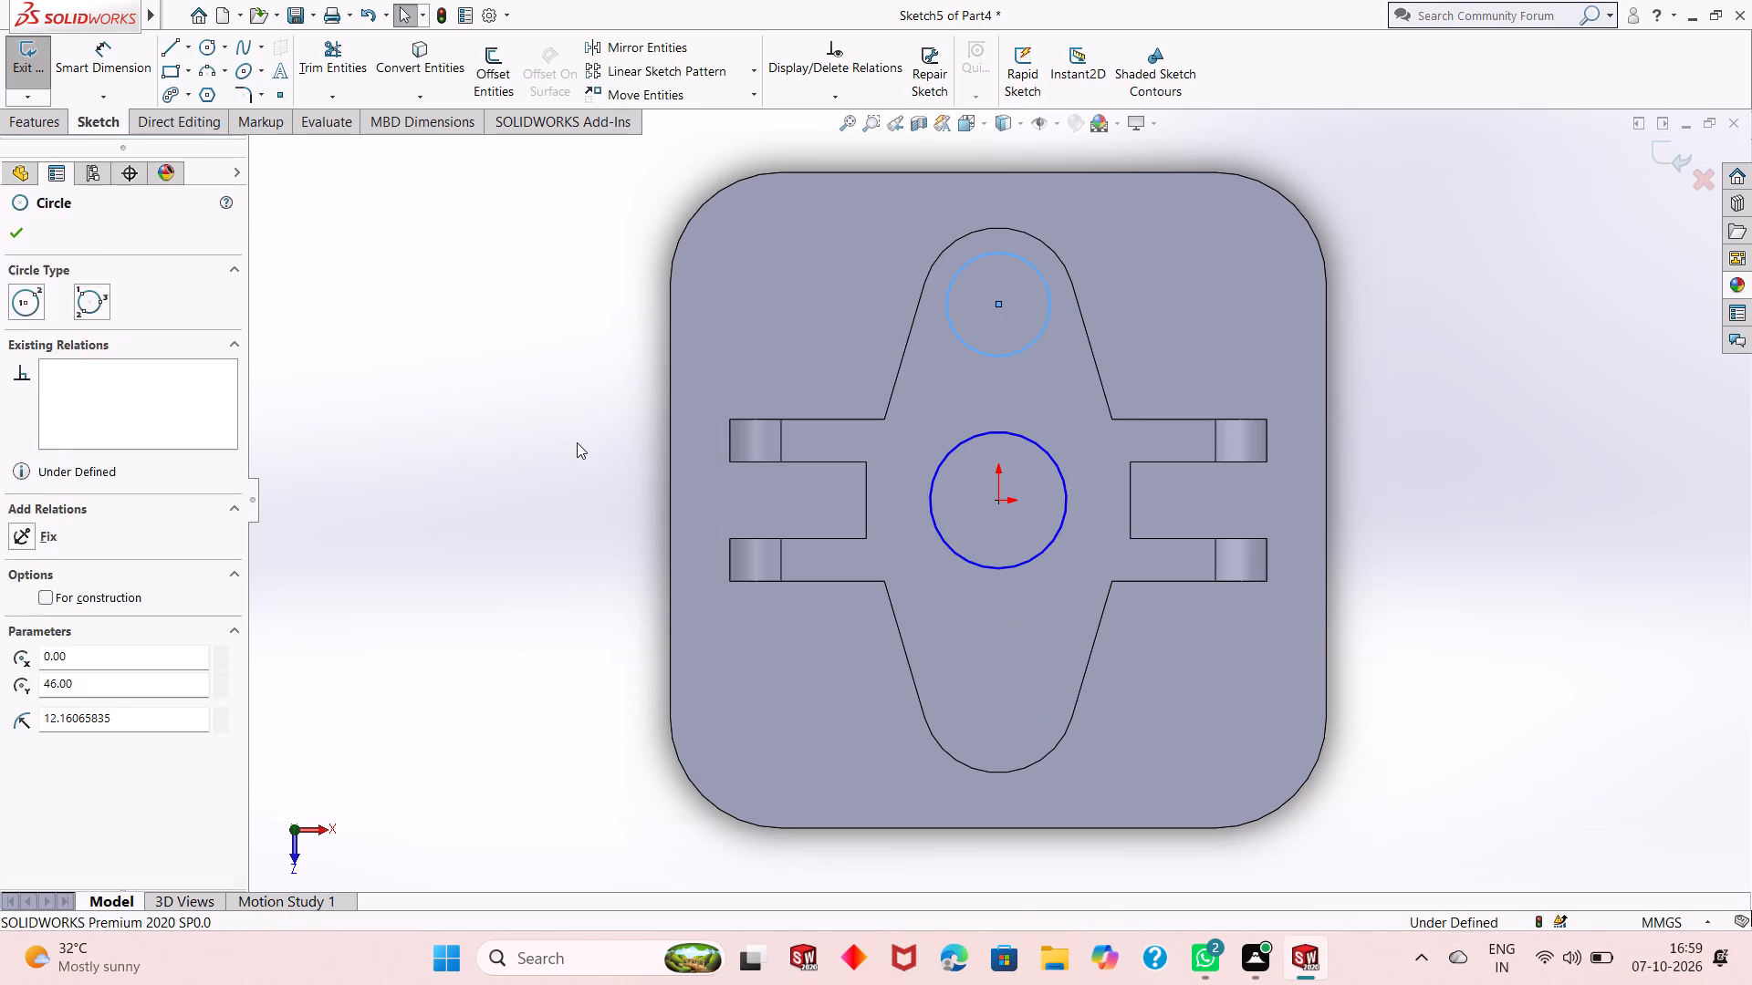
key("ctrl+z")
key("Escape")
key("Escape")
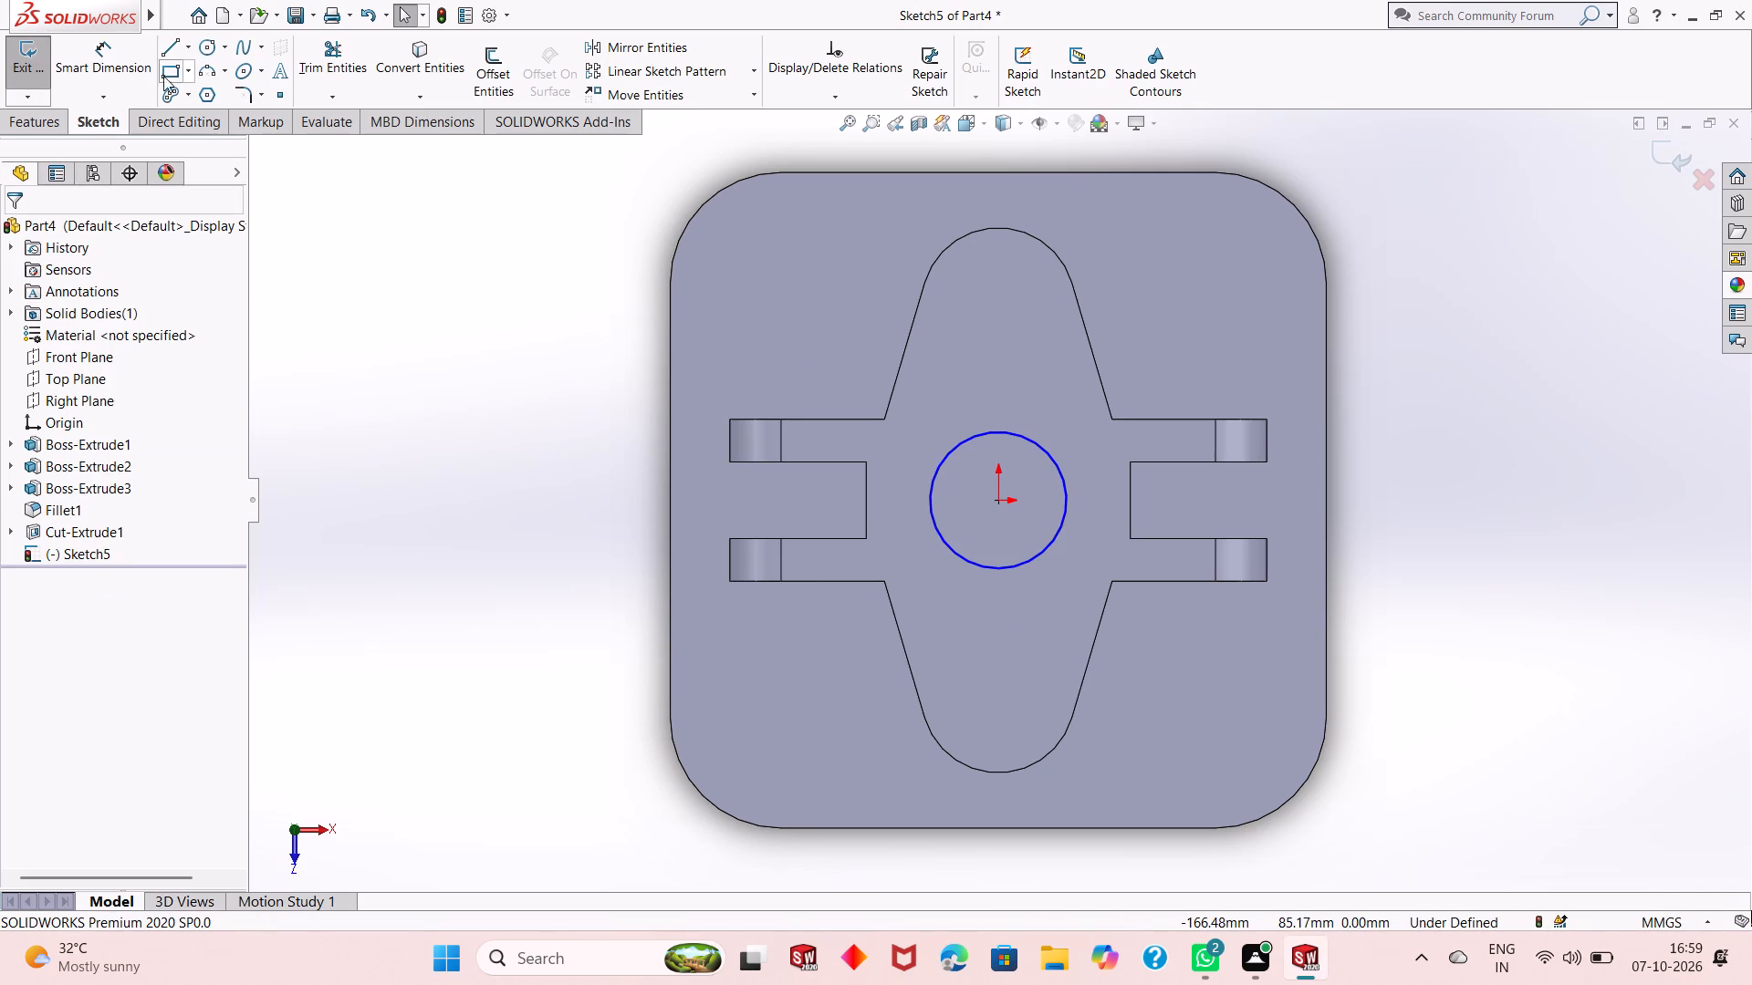
Dimension the central circle to a 40 mm diameter.
left_click(130, 66)
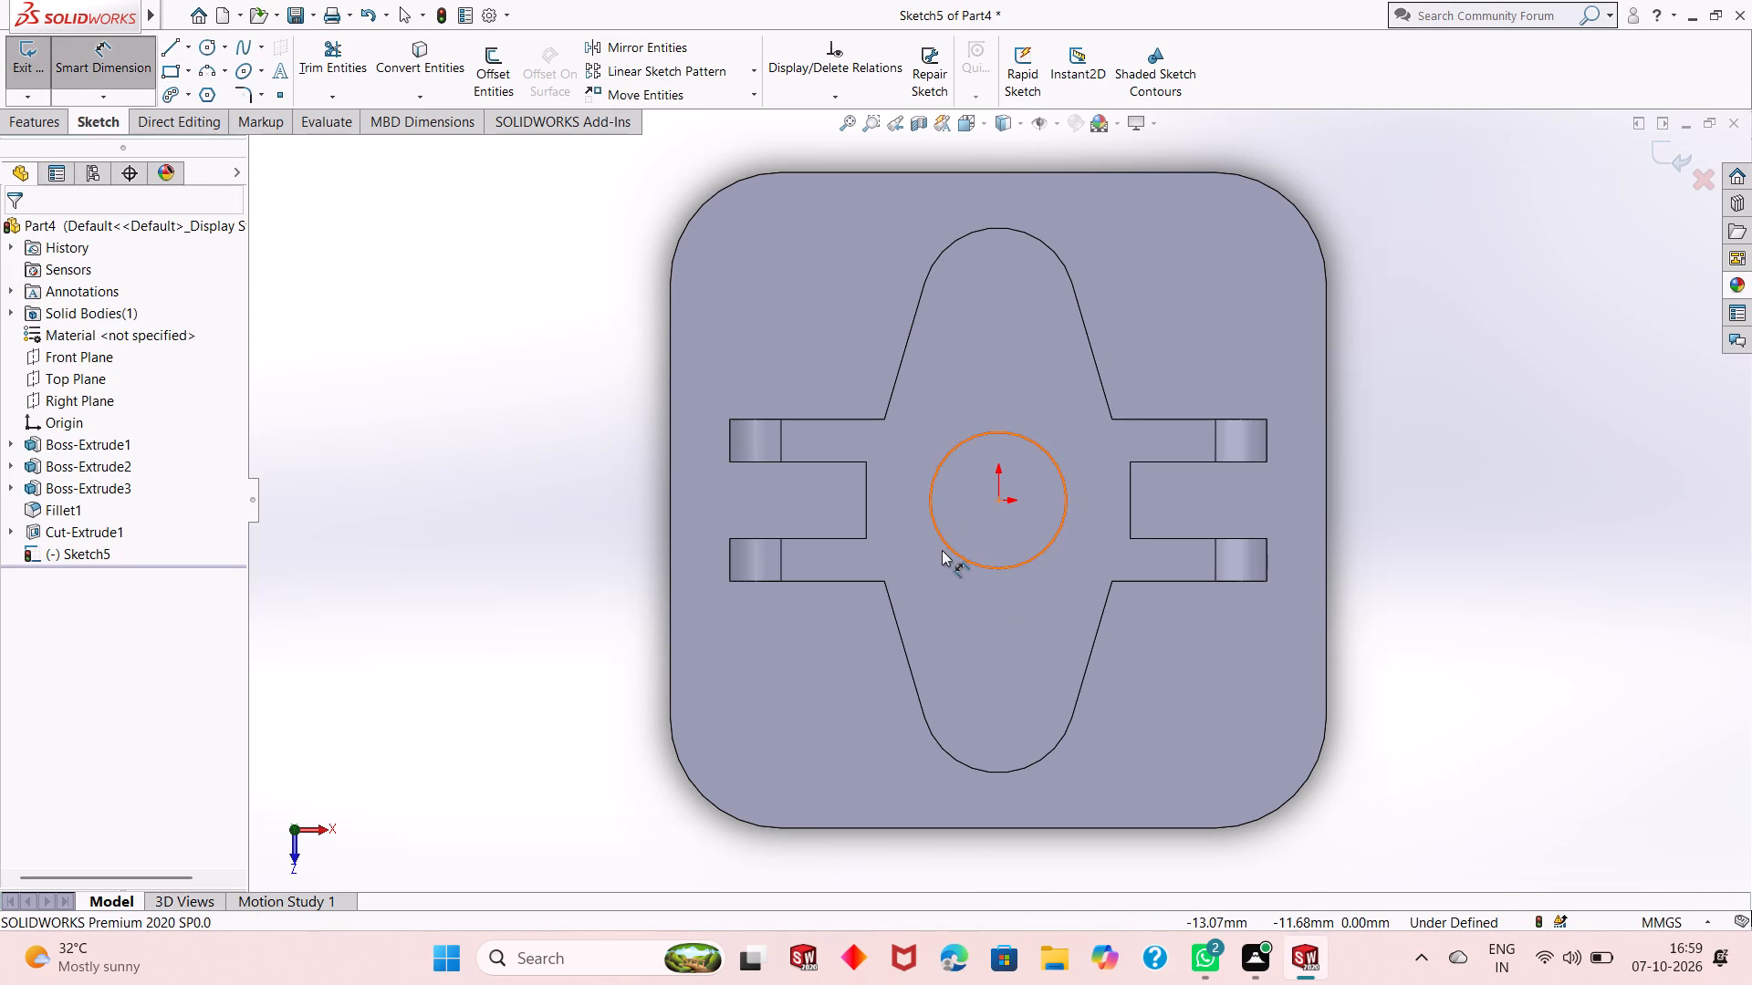
left_click(949, 546)
left_click(619, 710)
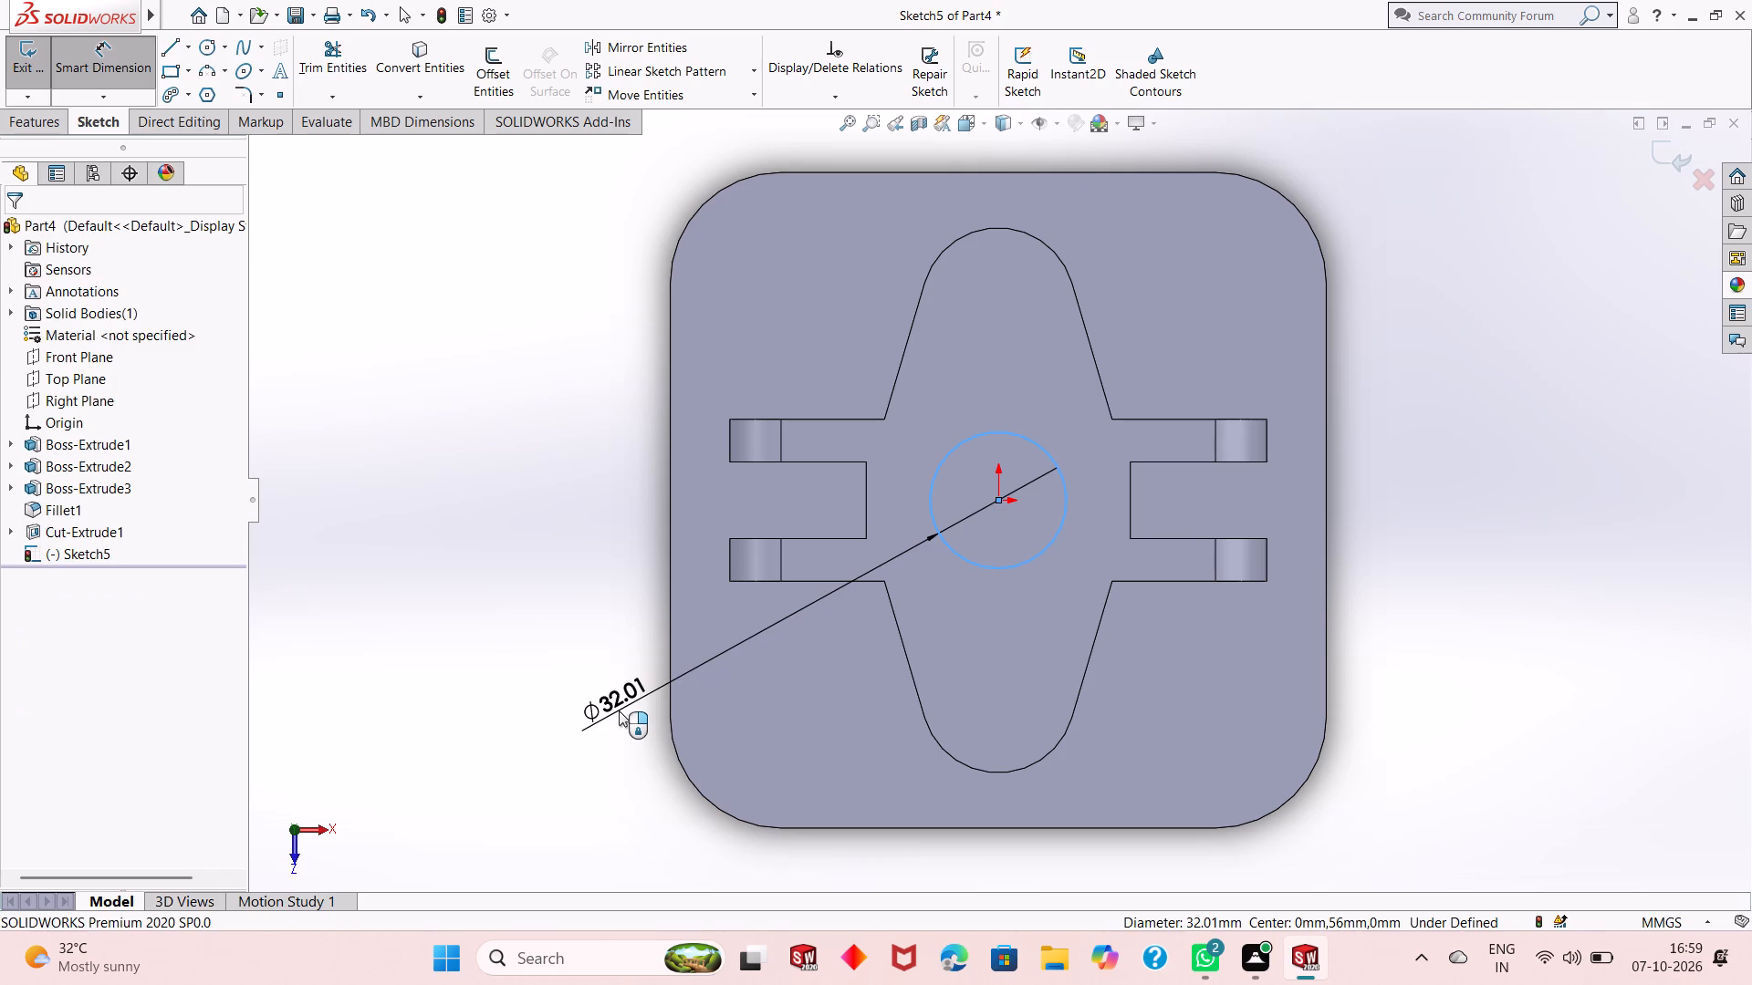
type("40")
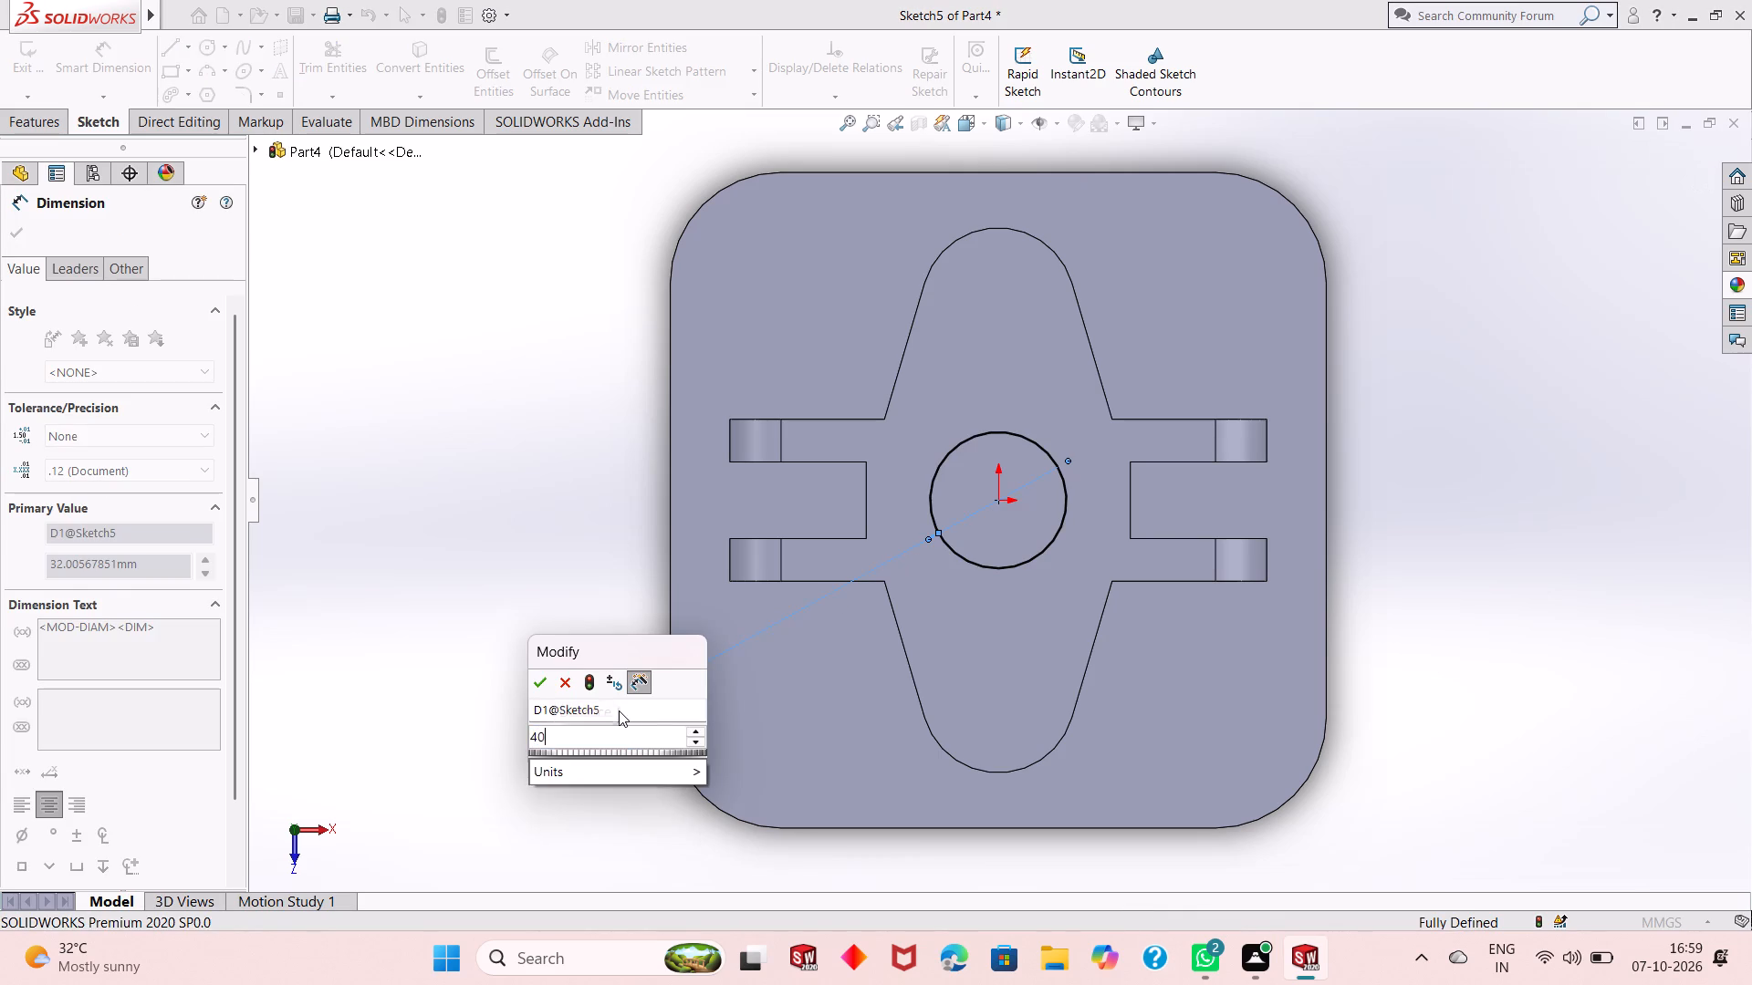
key("Return")
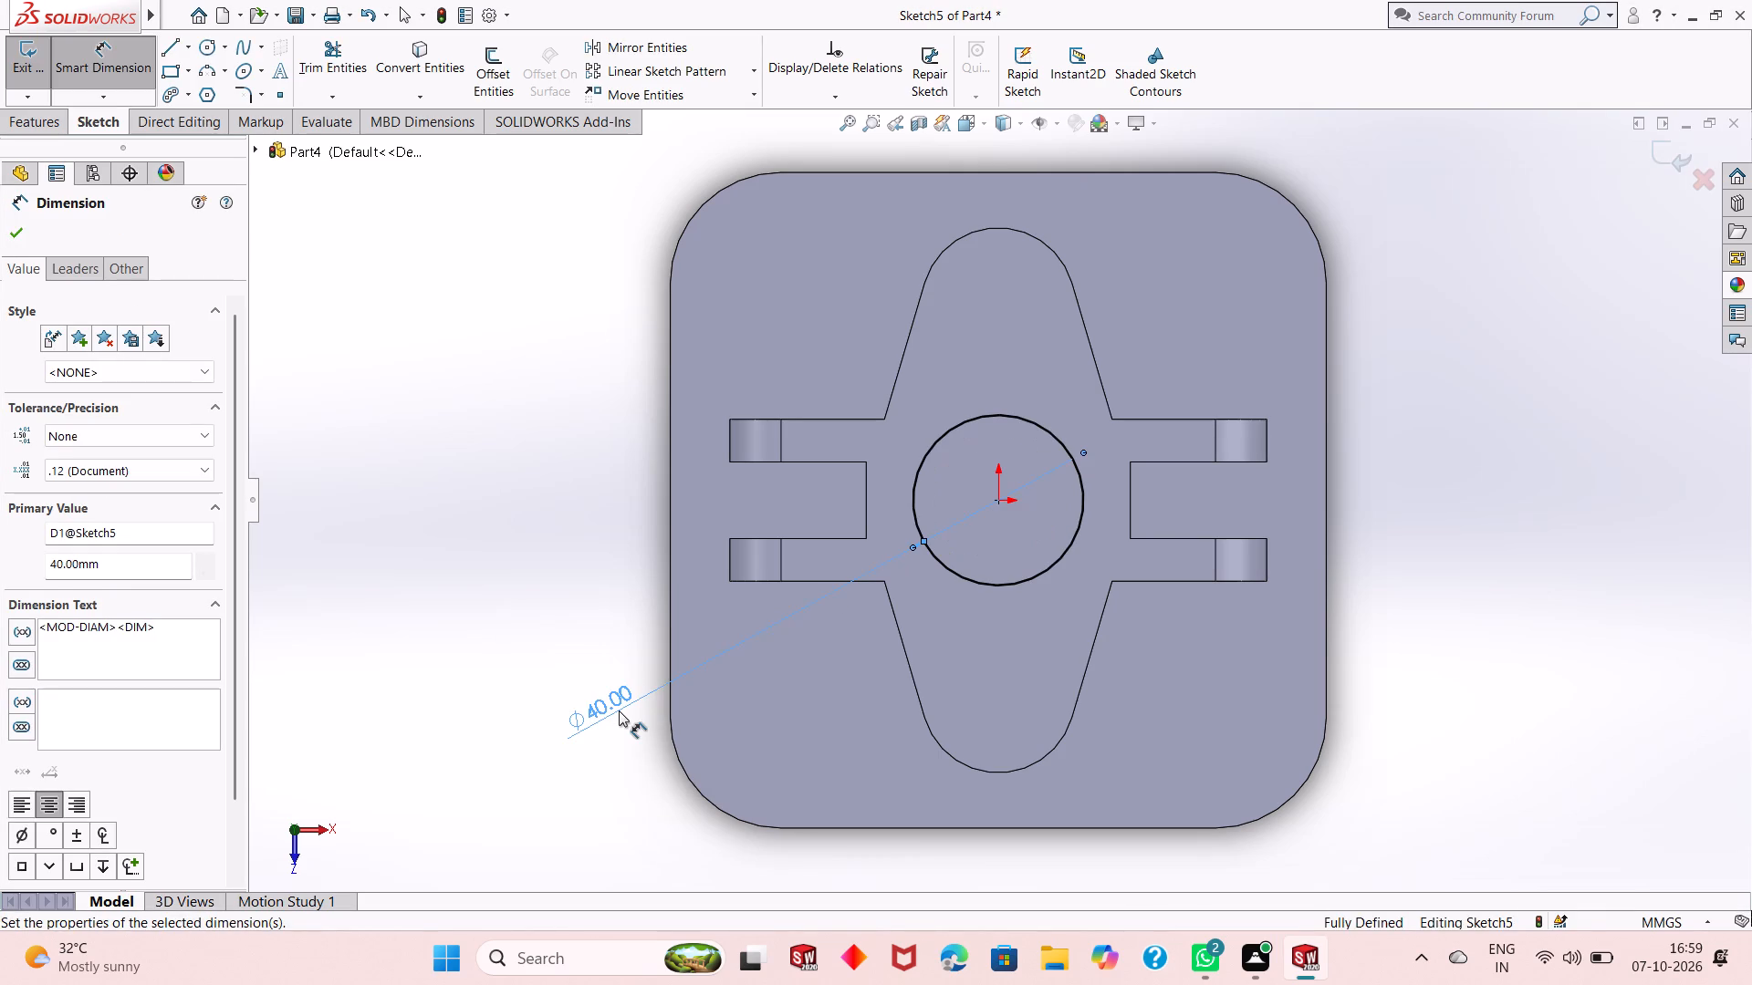
left_click(5, 227)
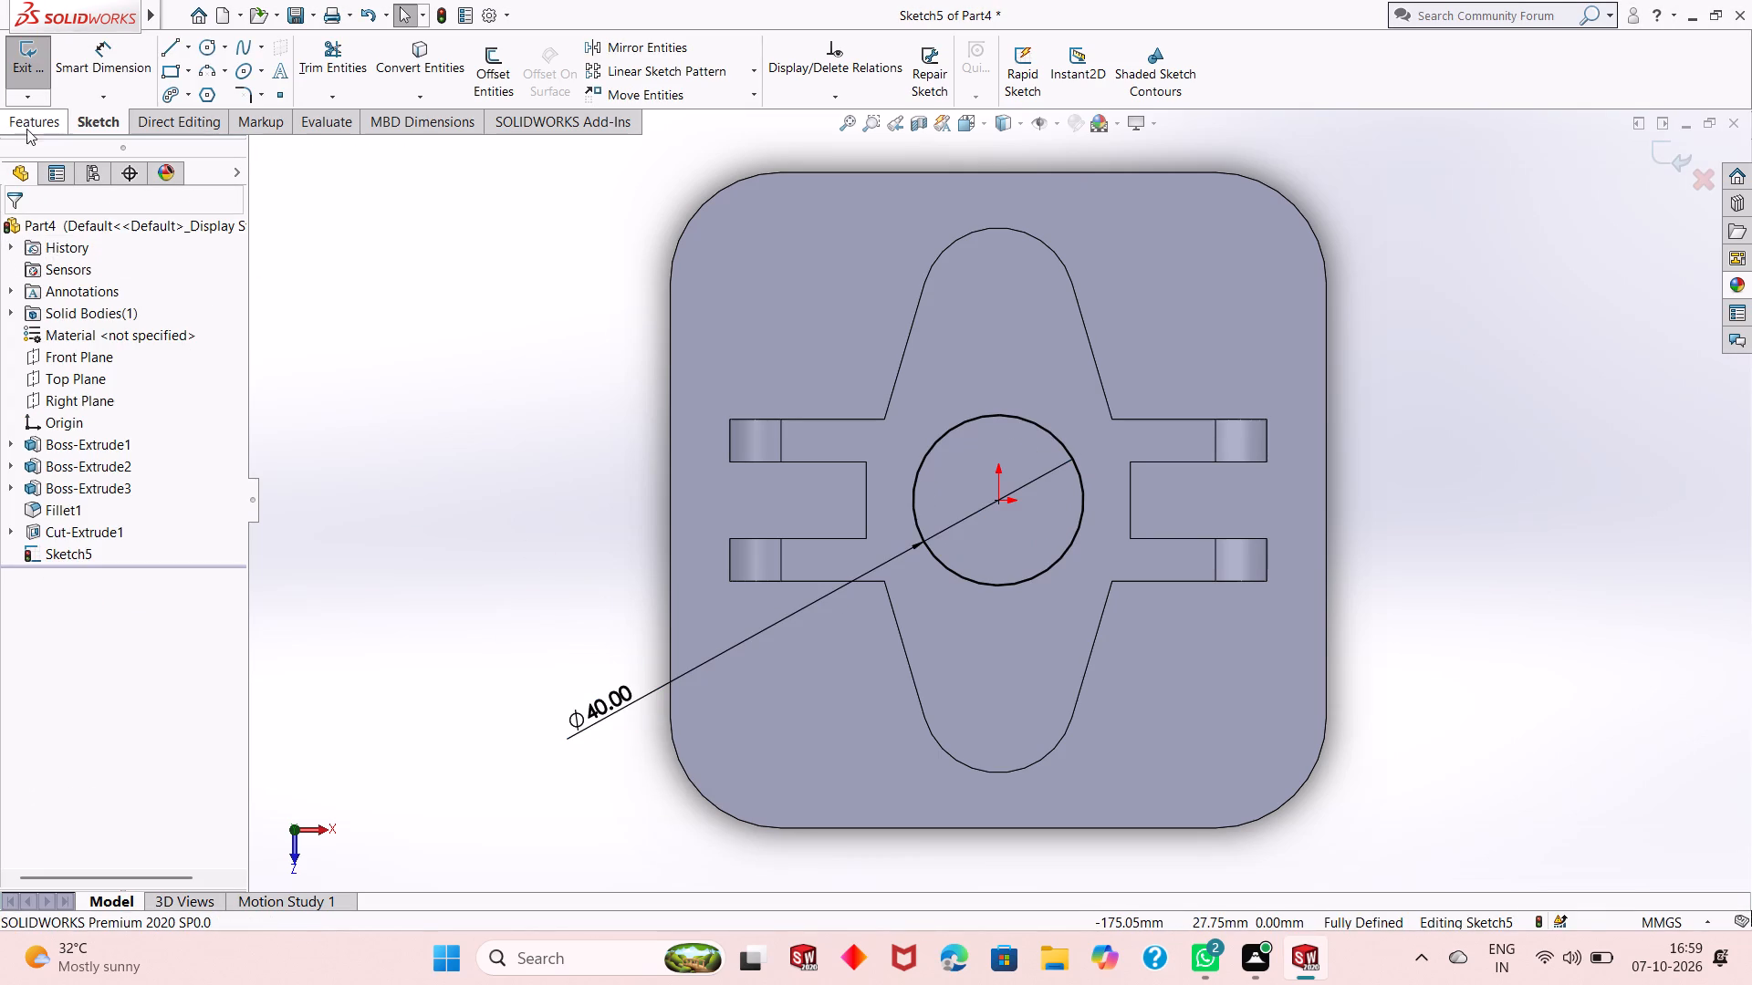
Cut-extrude the 40 mm circle as a blind cut 42 mm deep down into the part.
left_click(31, 119)
left_click(300, 77)
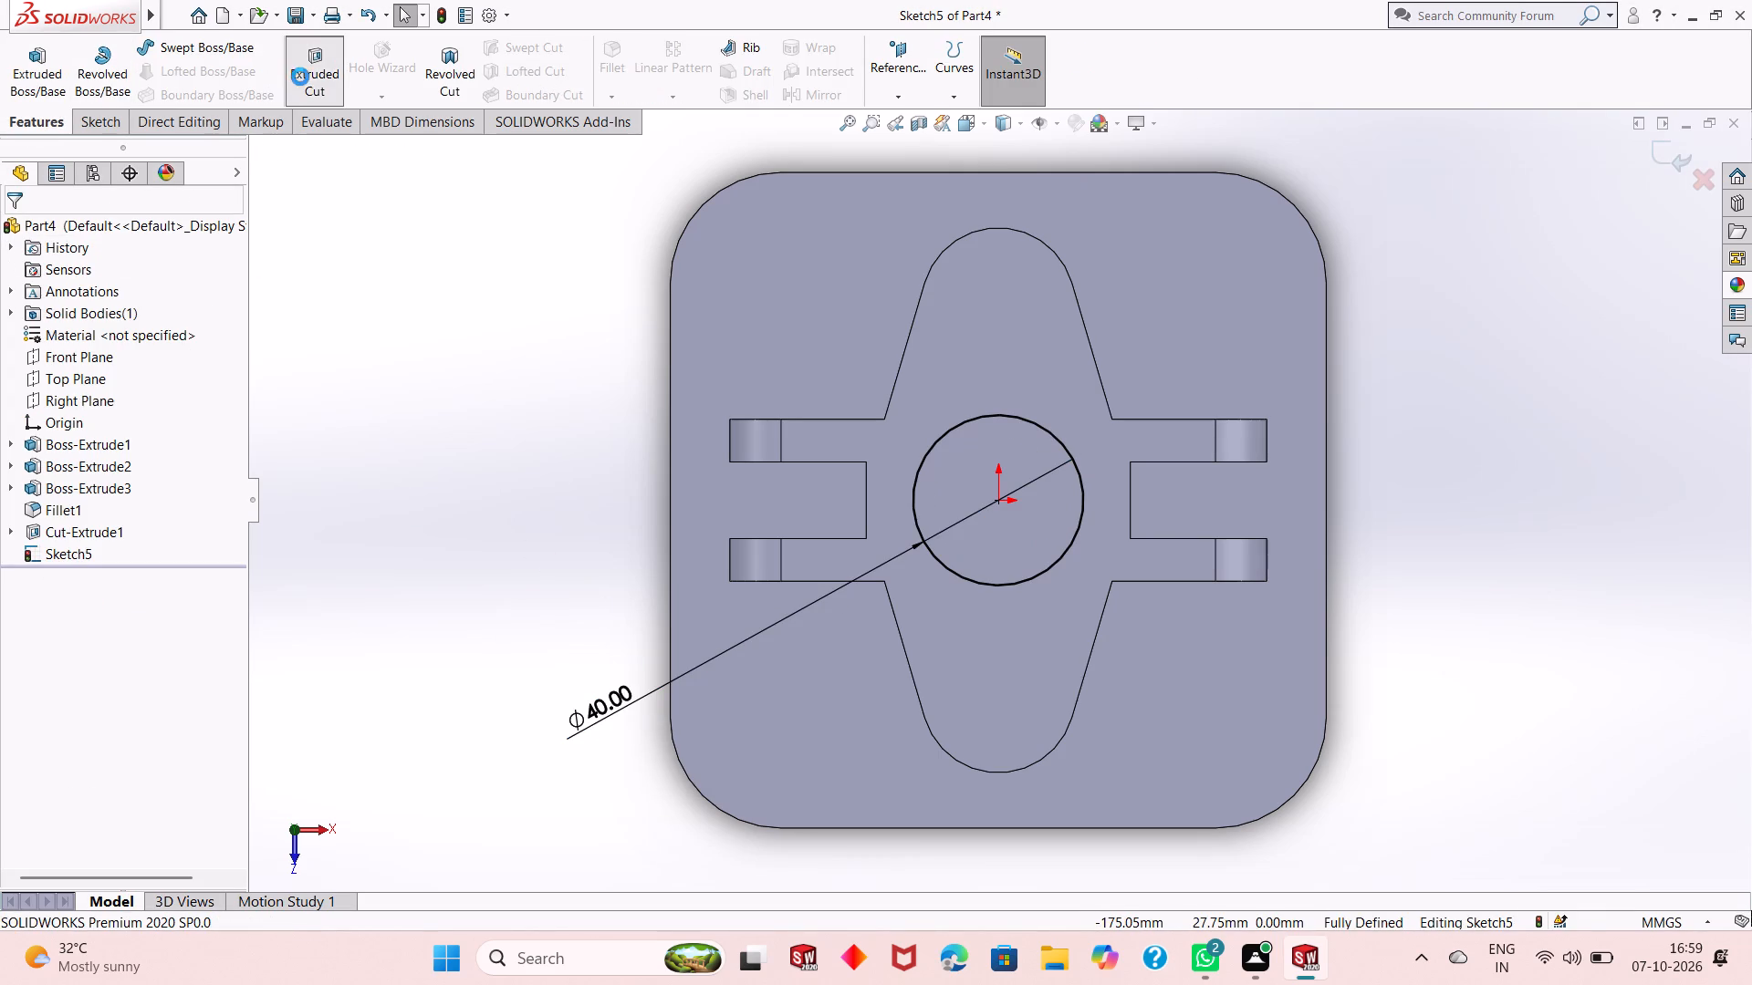
middle_click_drag(568, 673, 597, 461)
double_click(124, 447)
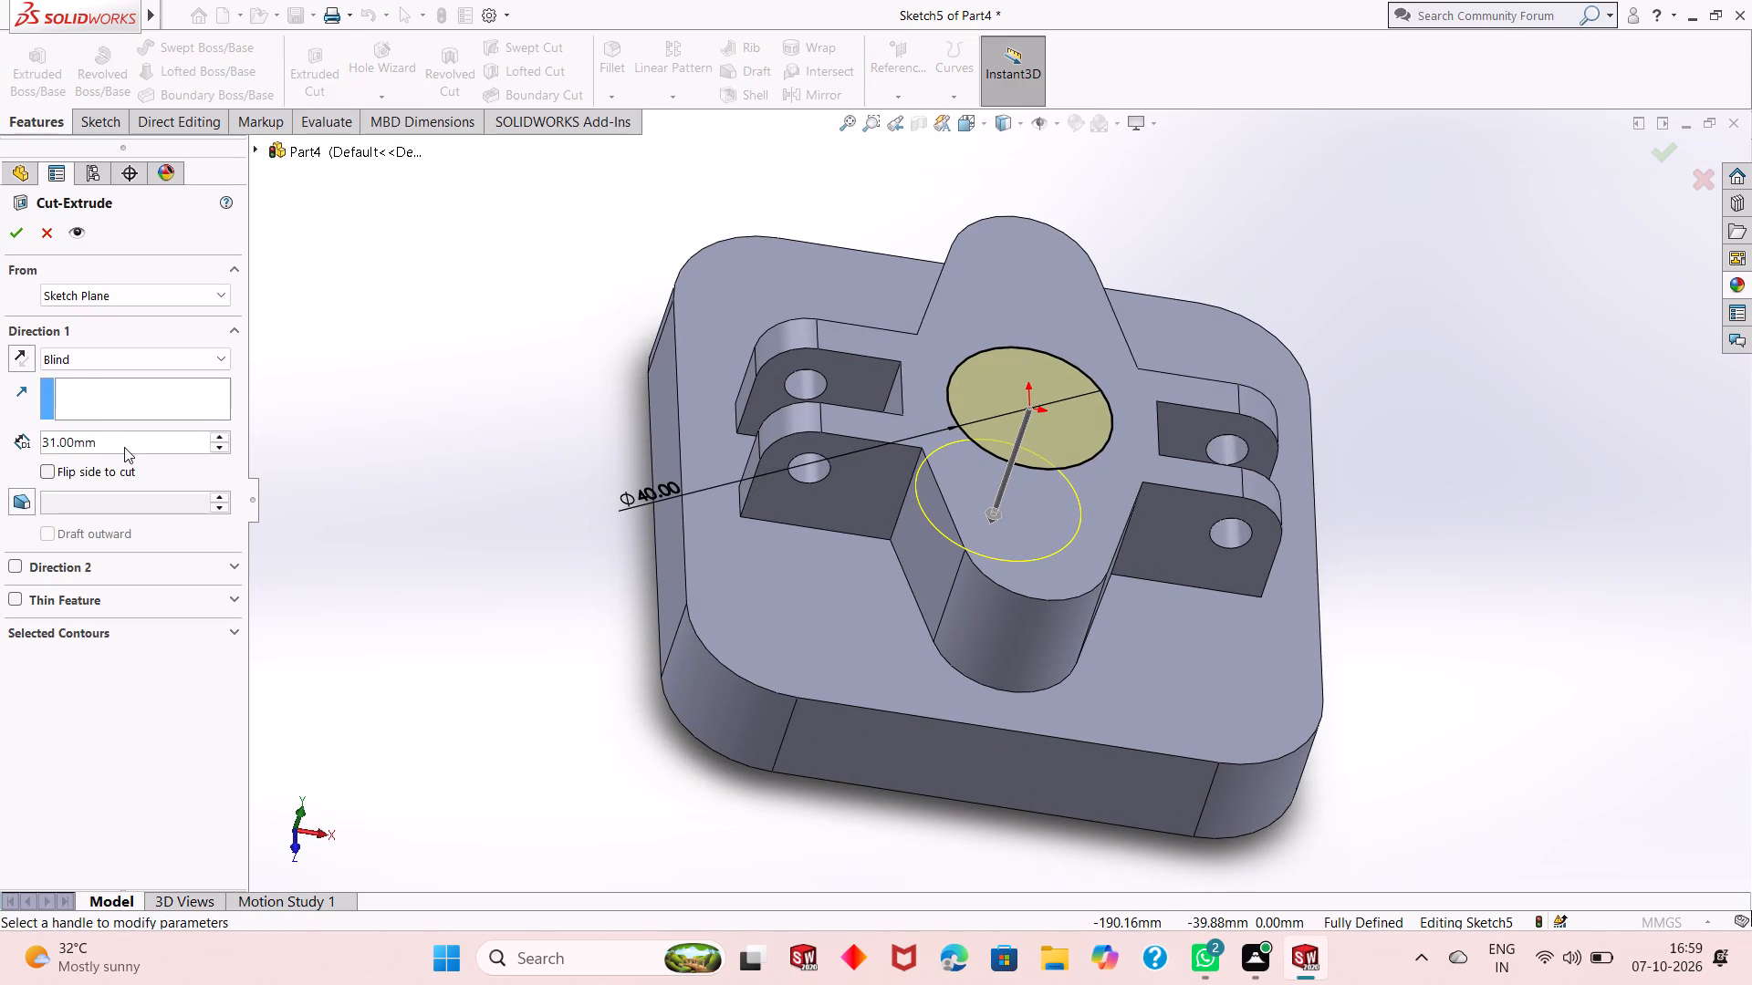
type("42")
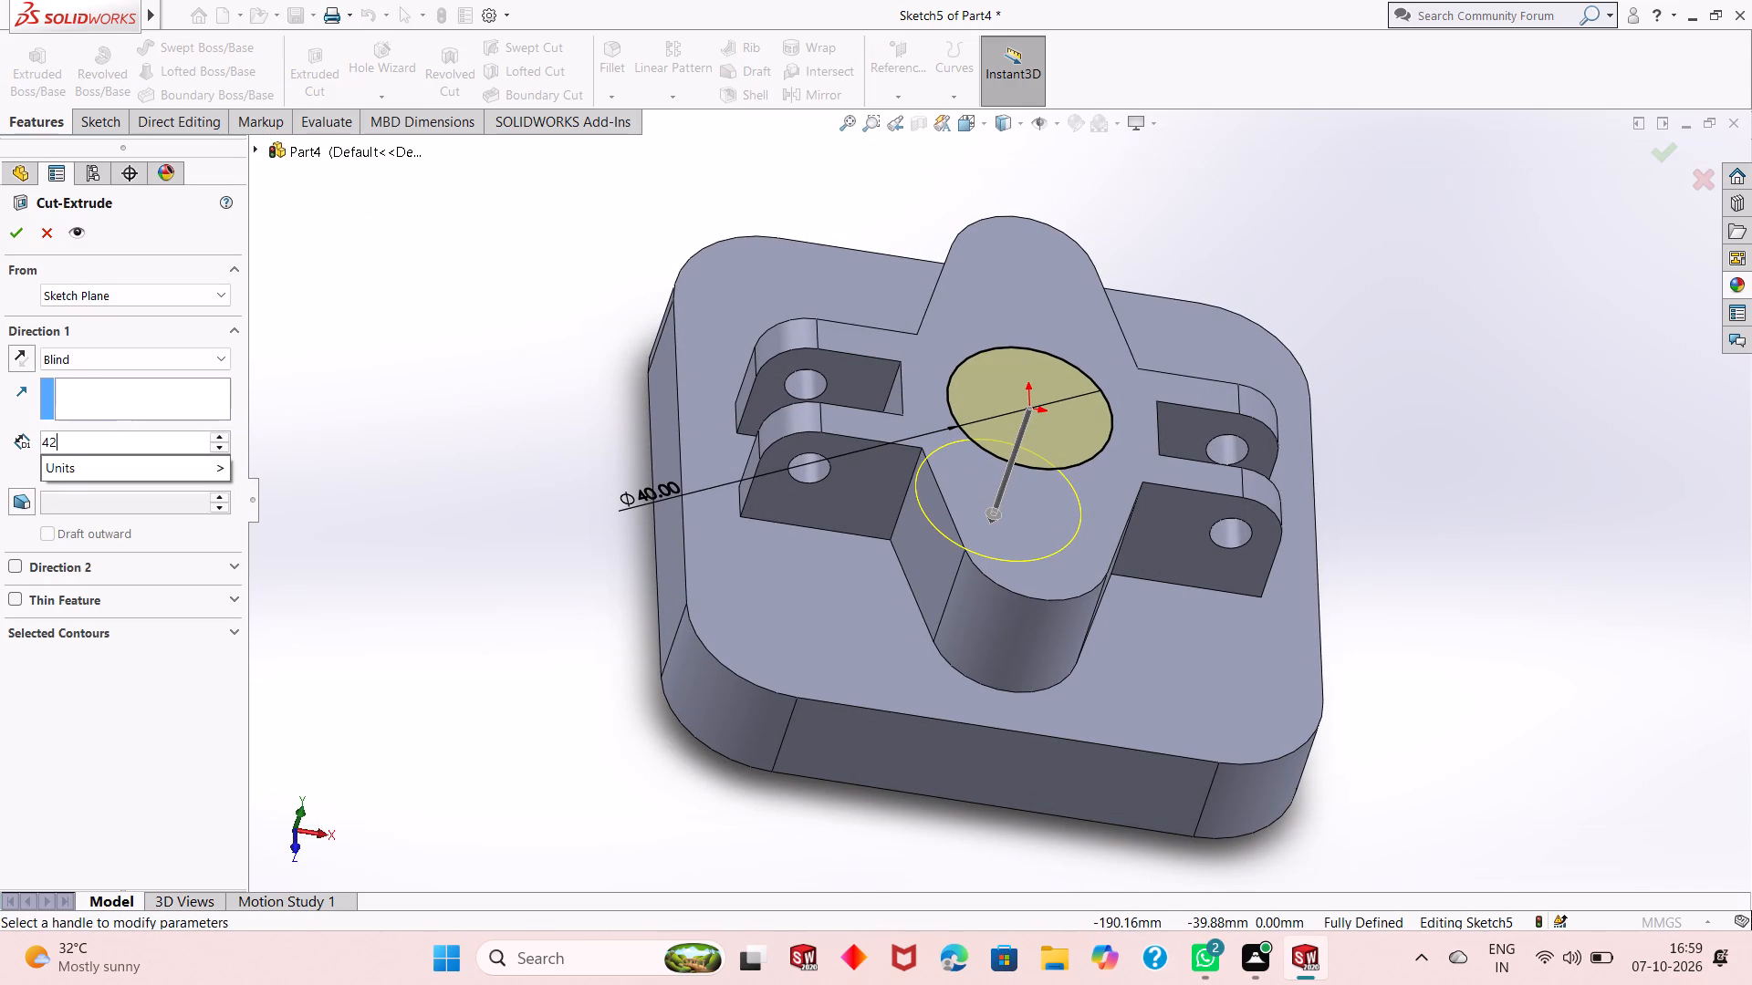
key("Return")
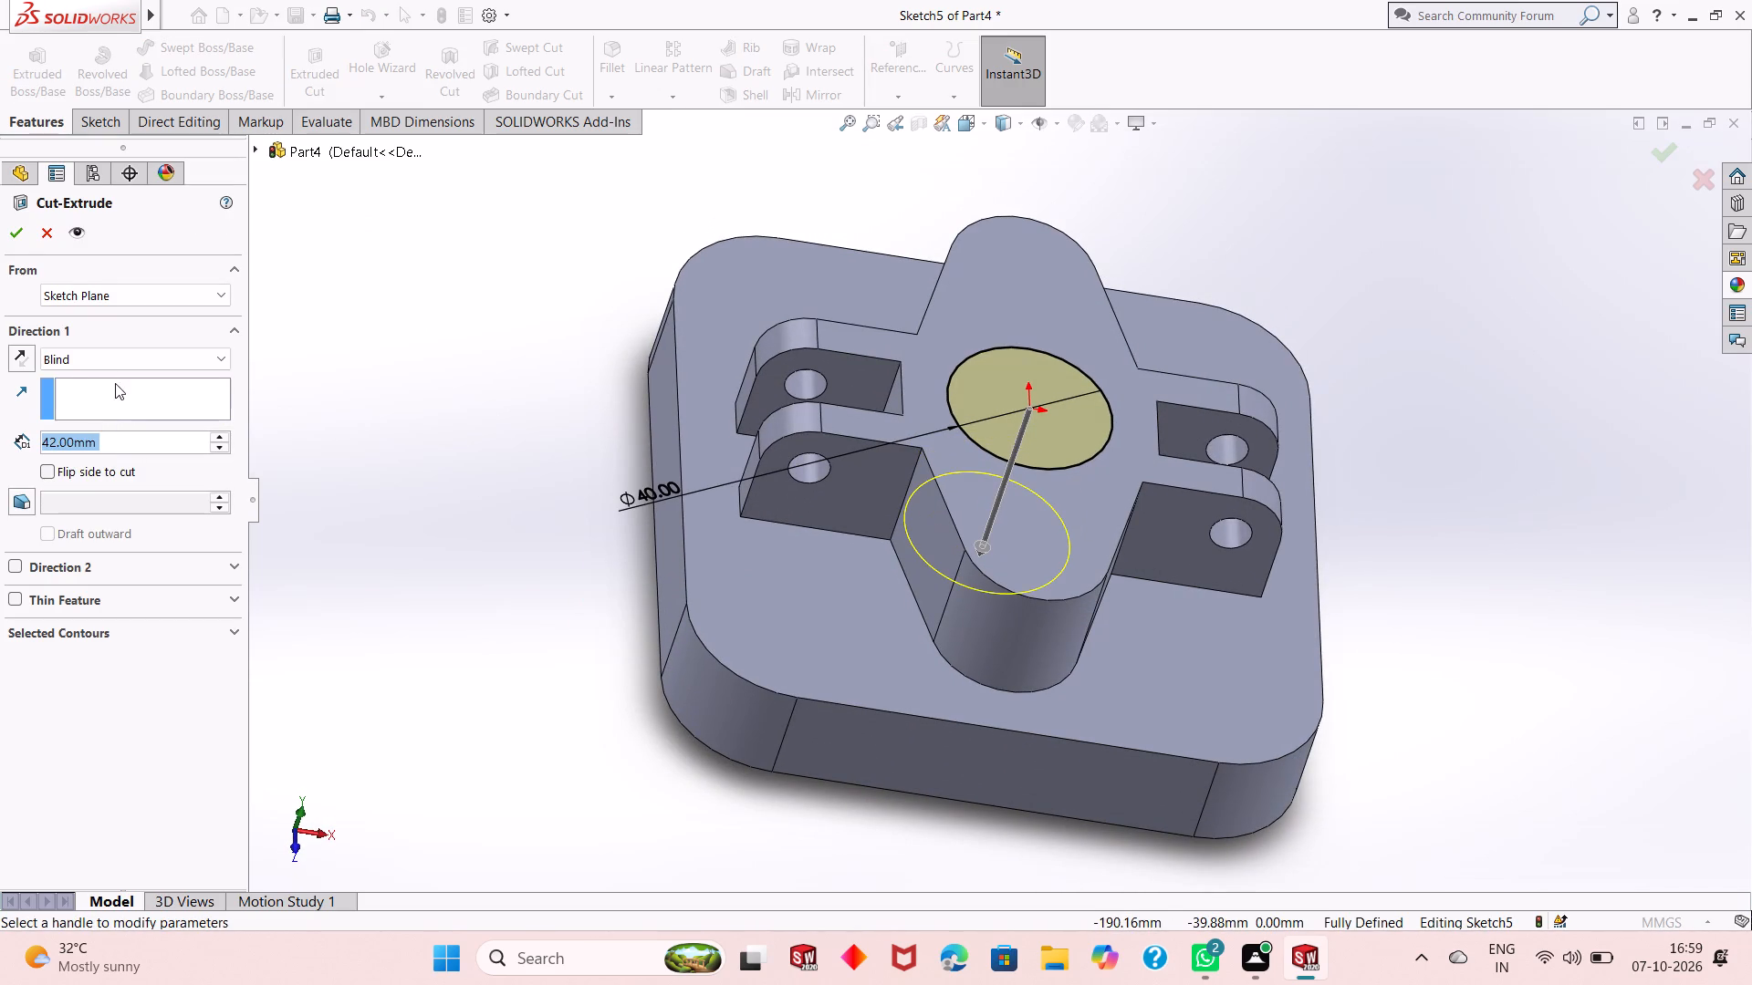
left_click(22, 240)
left_click(551, 513)
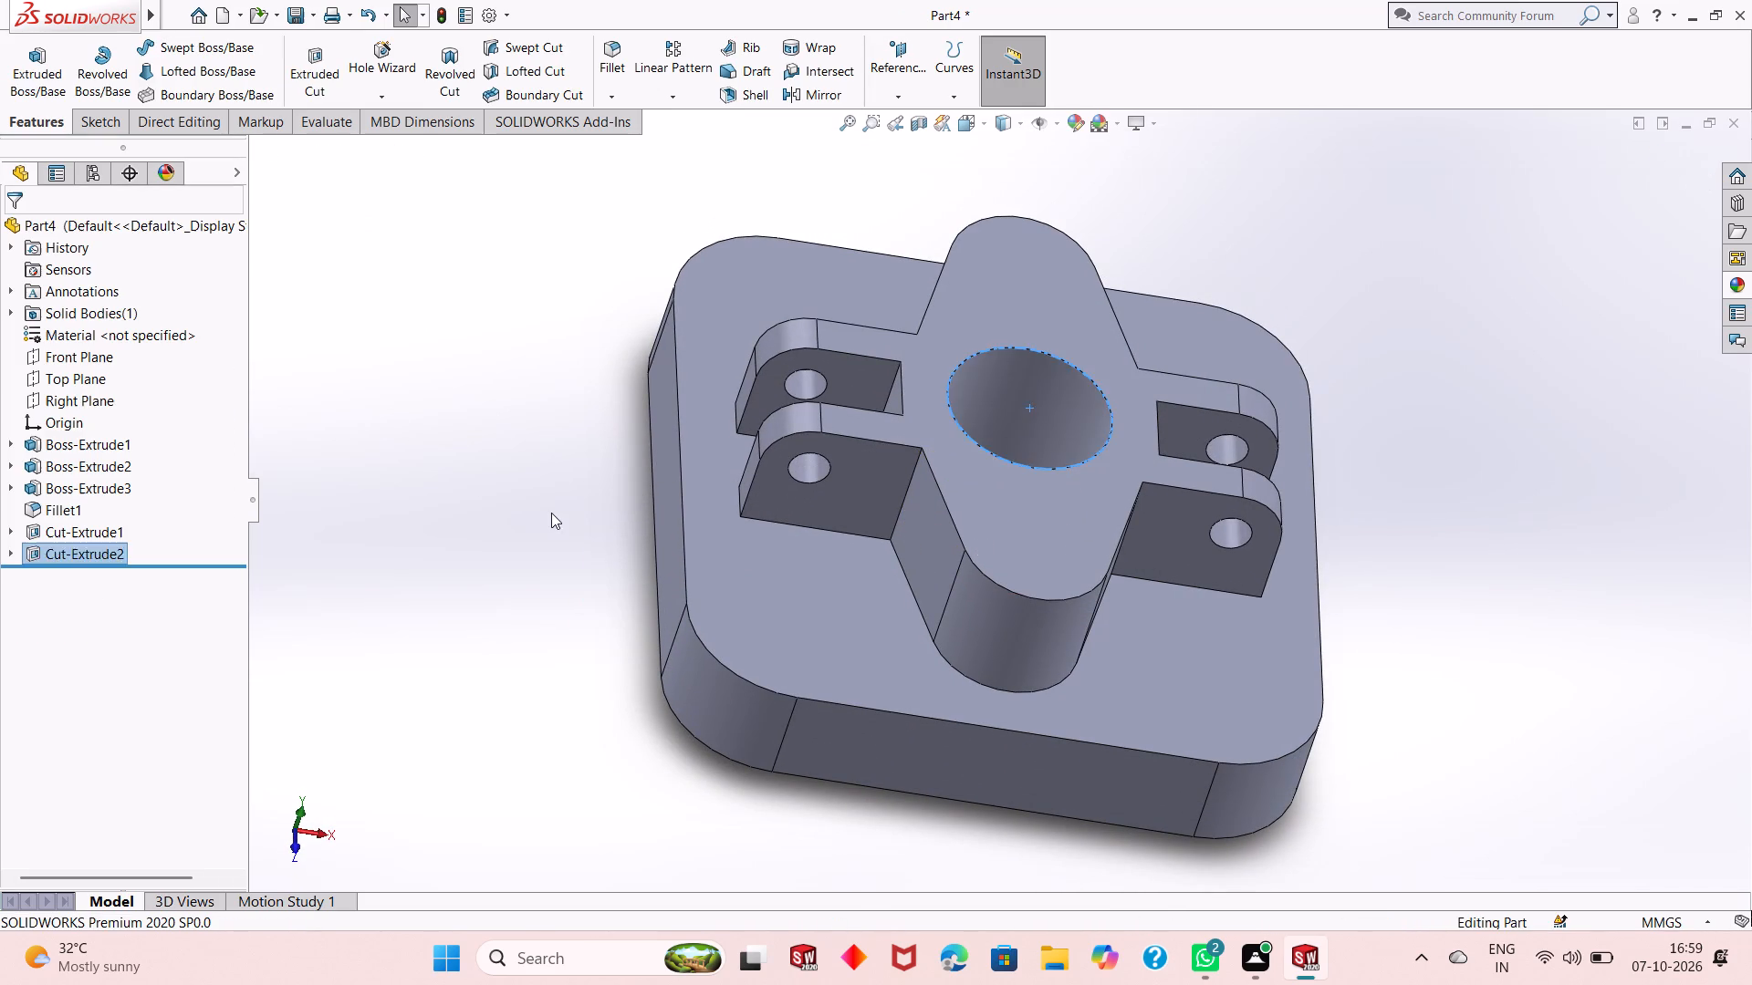
Start a sketch on the floor of the central bore and draw a circle of about 14 mm radius centred on the origin.
middle_click_drag(560, 502, 572, 682)
left_click(1016, 504)
left_click(1099, 454)
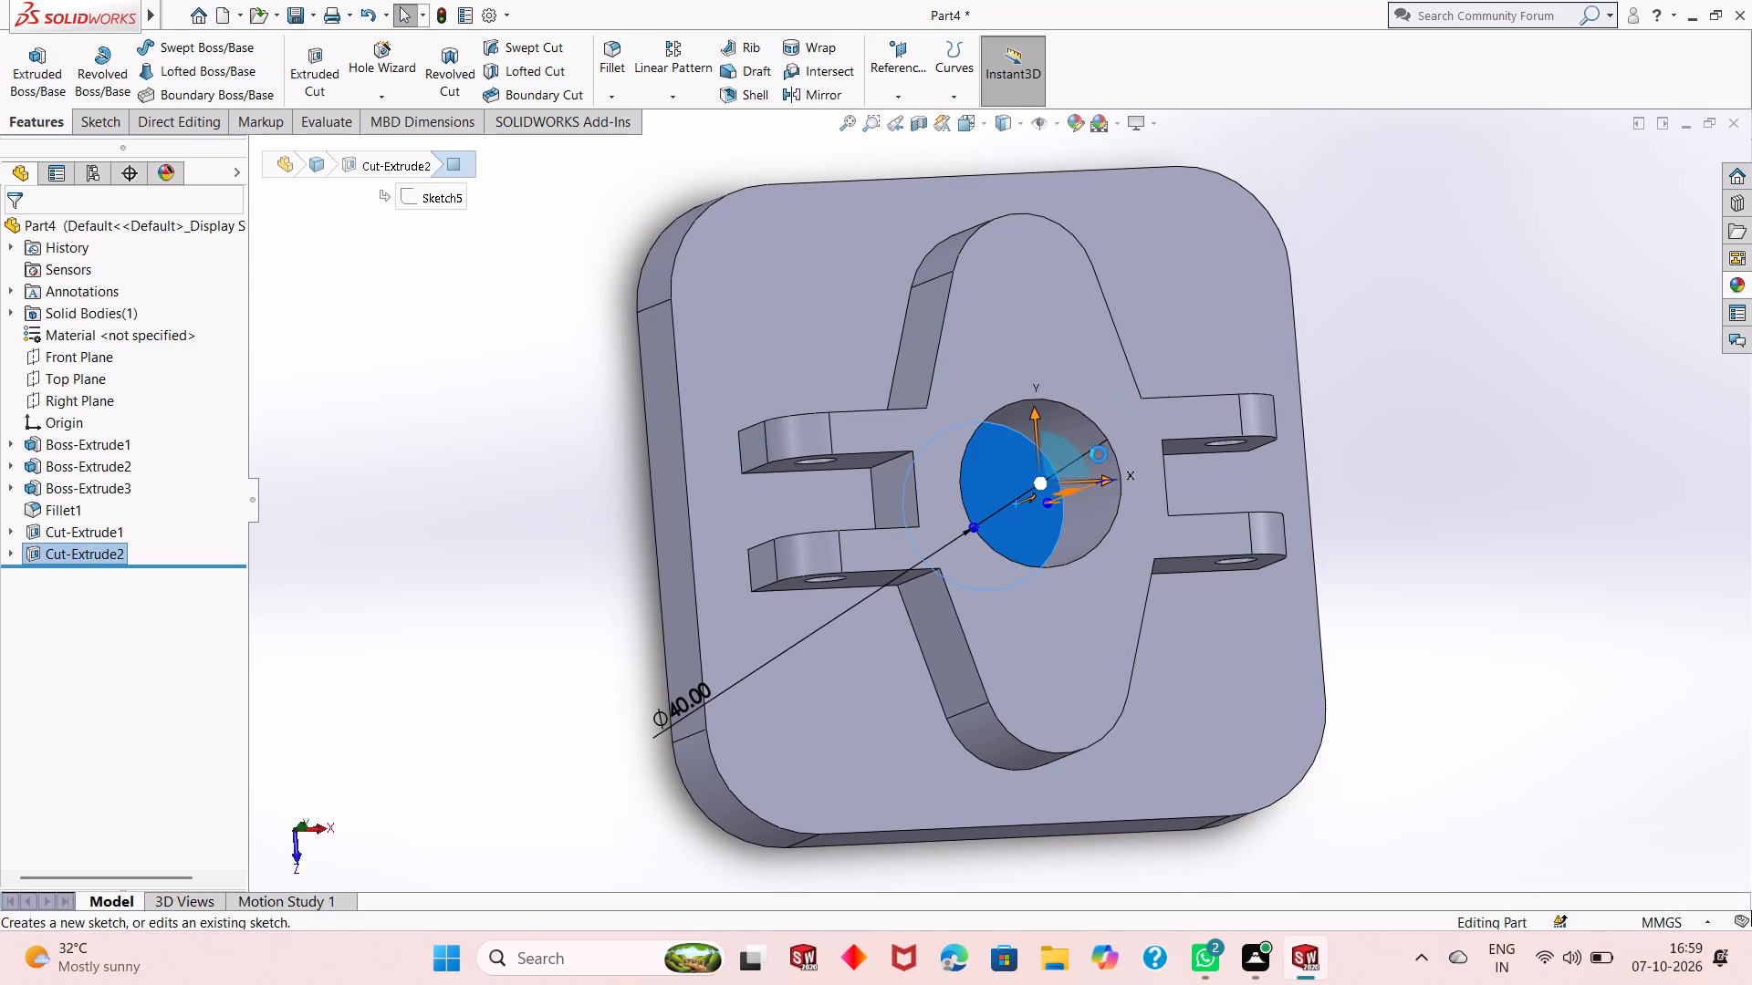
key("ctrl+8")
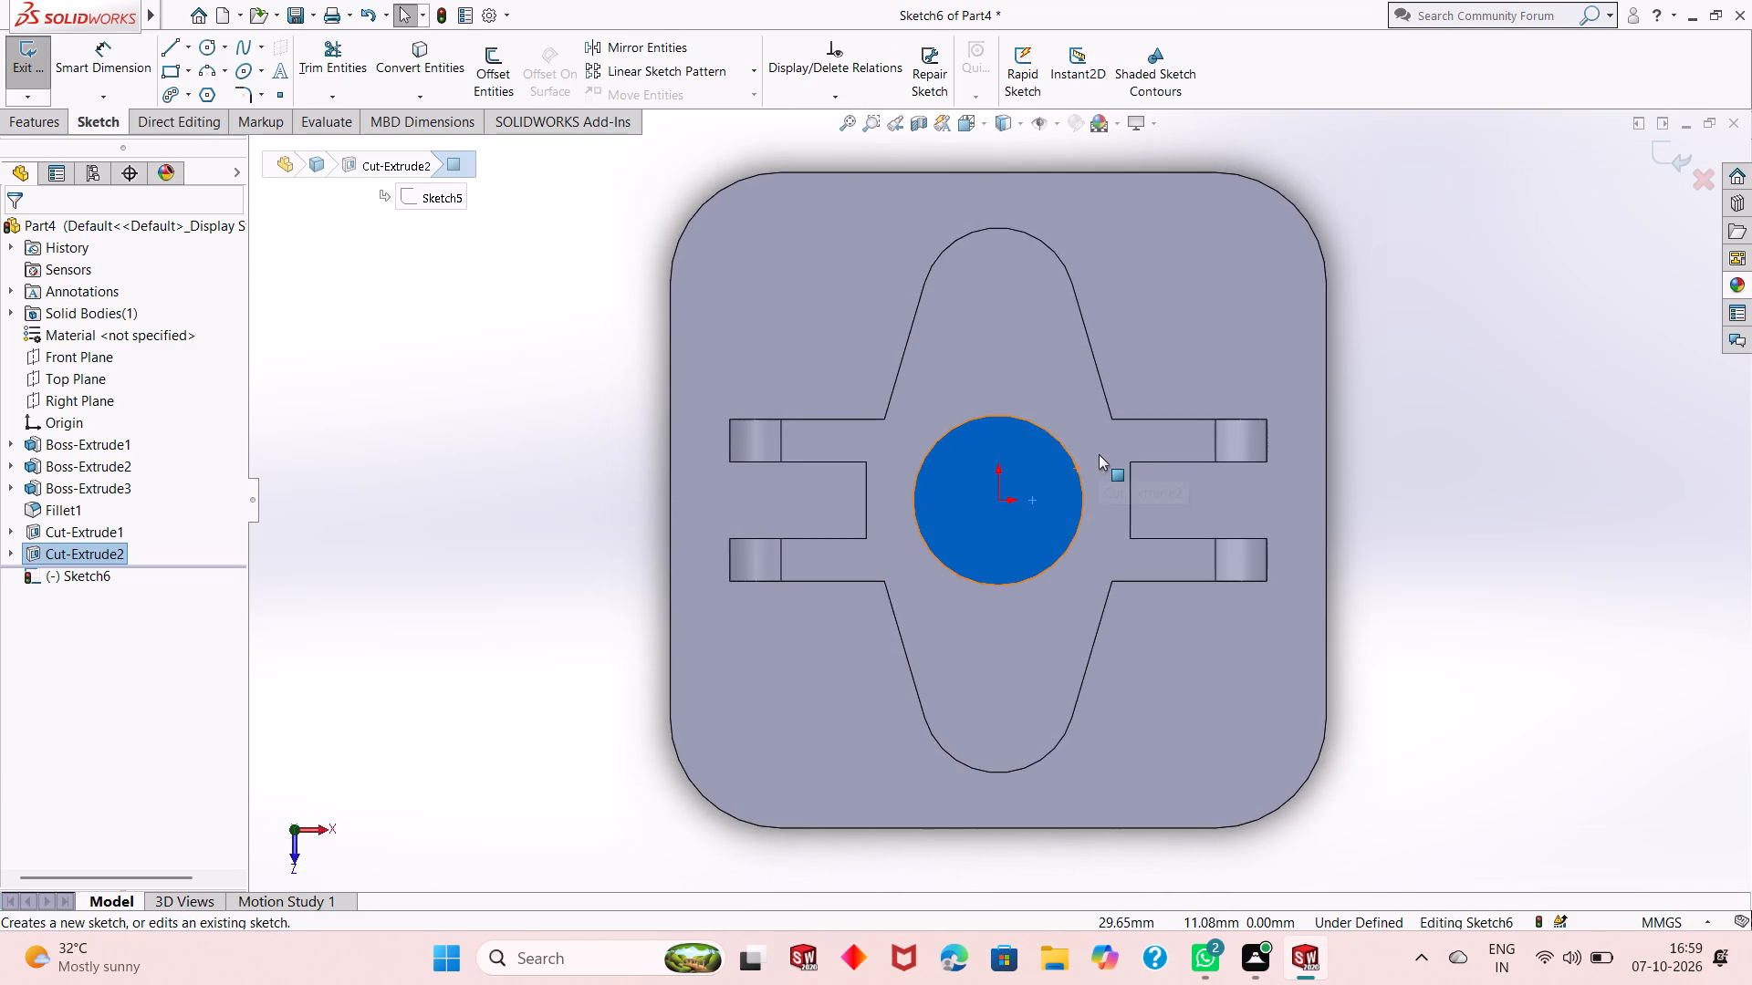
left_click(451, 504)
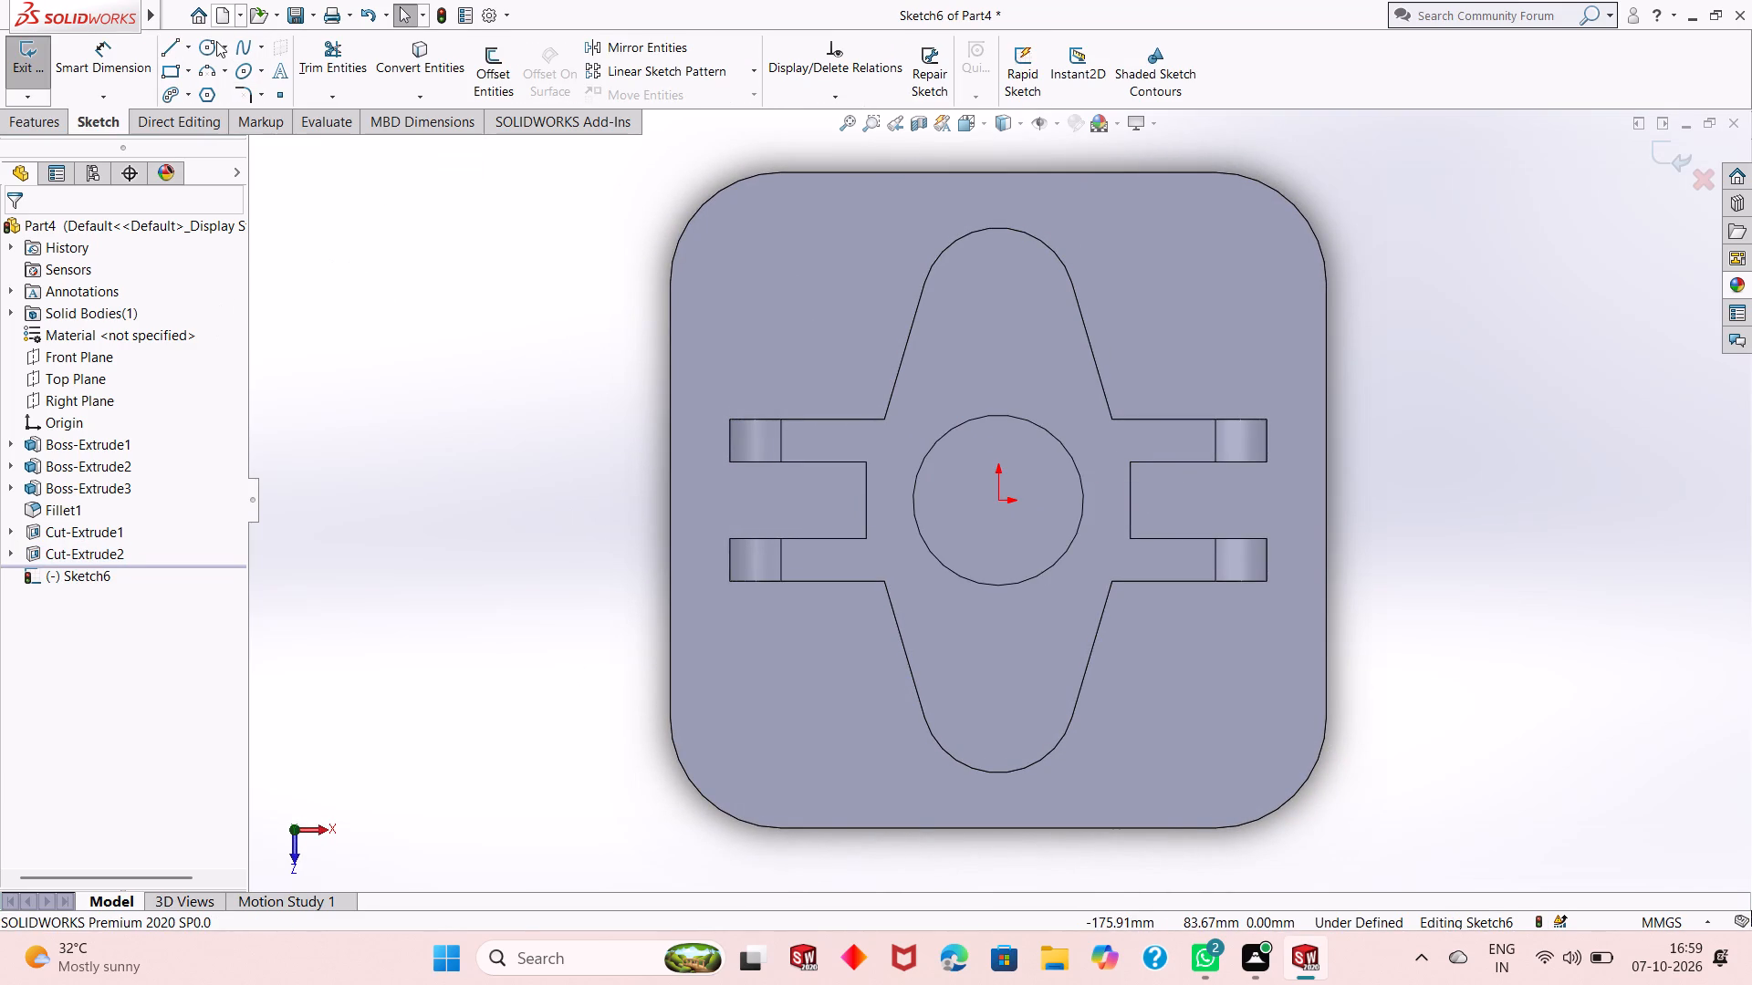
left_click(209, 42)
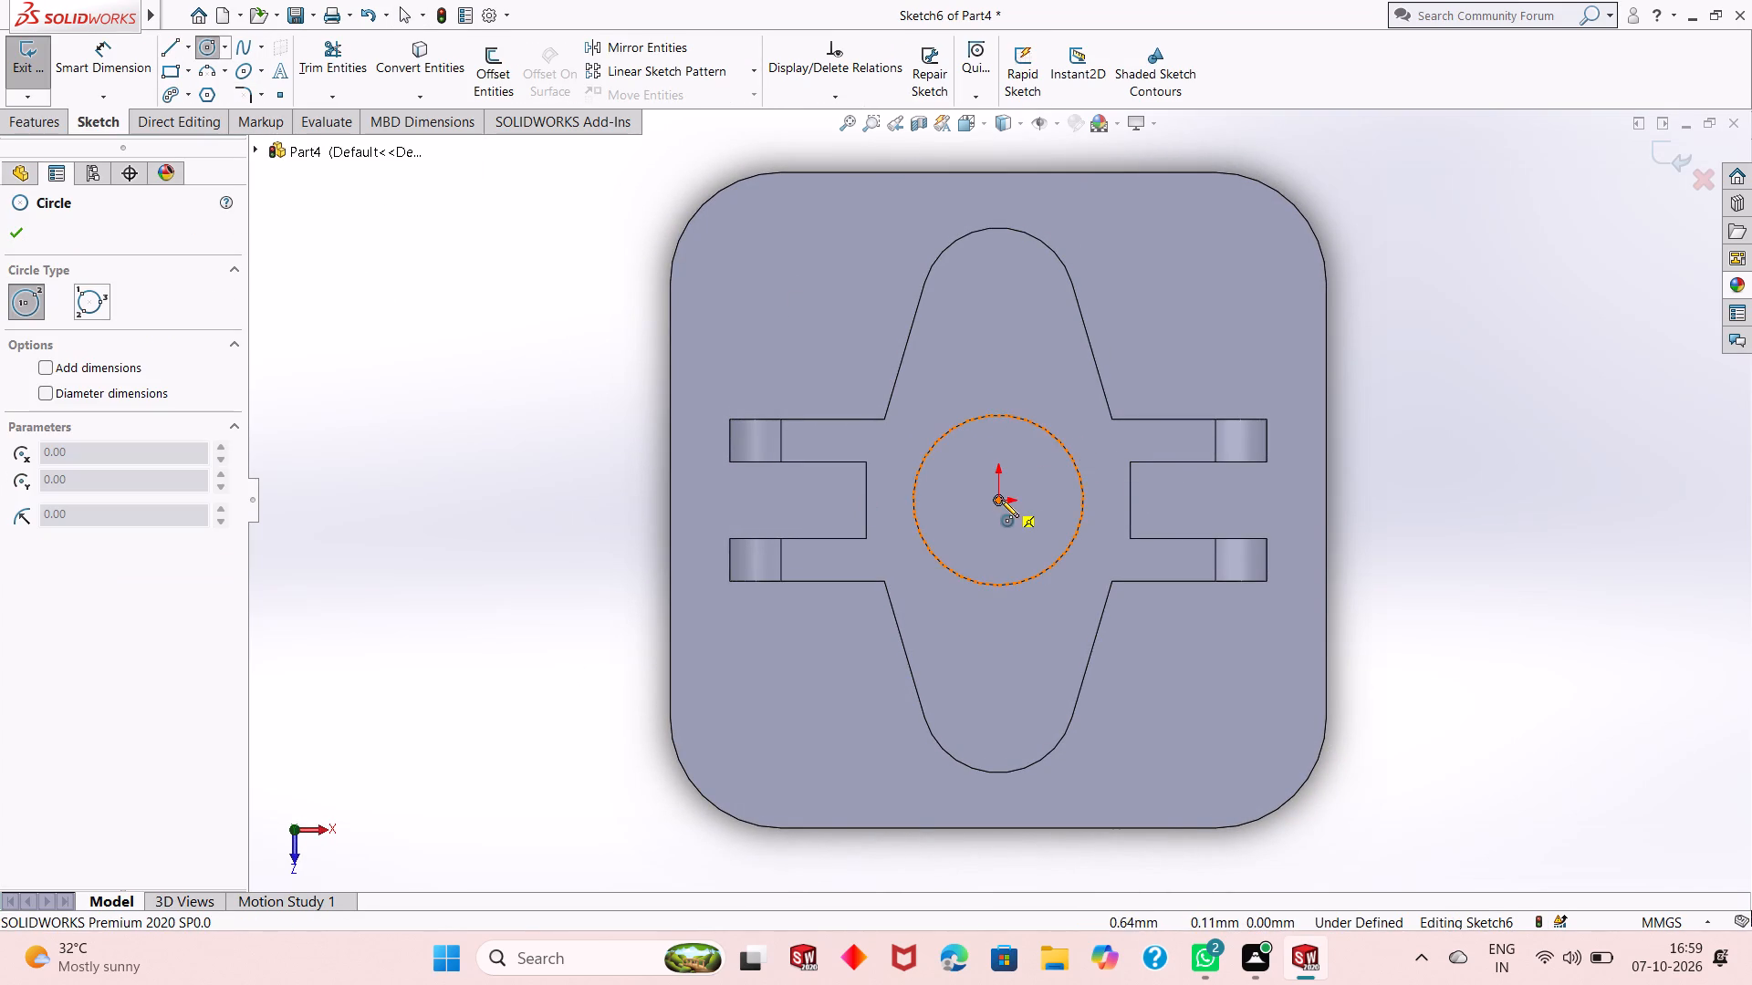
left_click(1001, 500)
left_click(1050, 472)
right_click(394, 313)
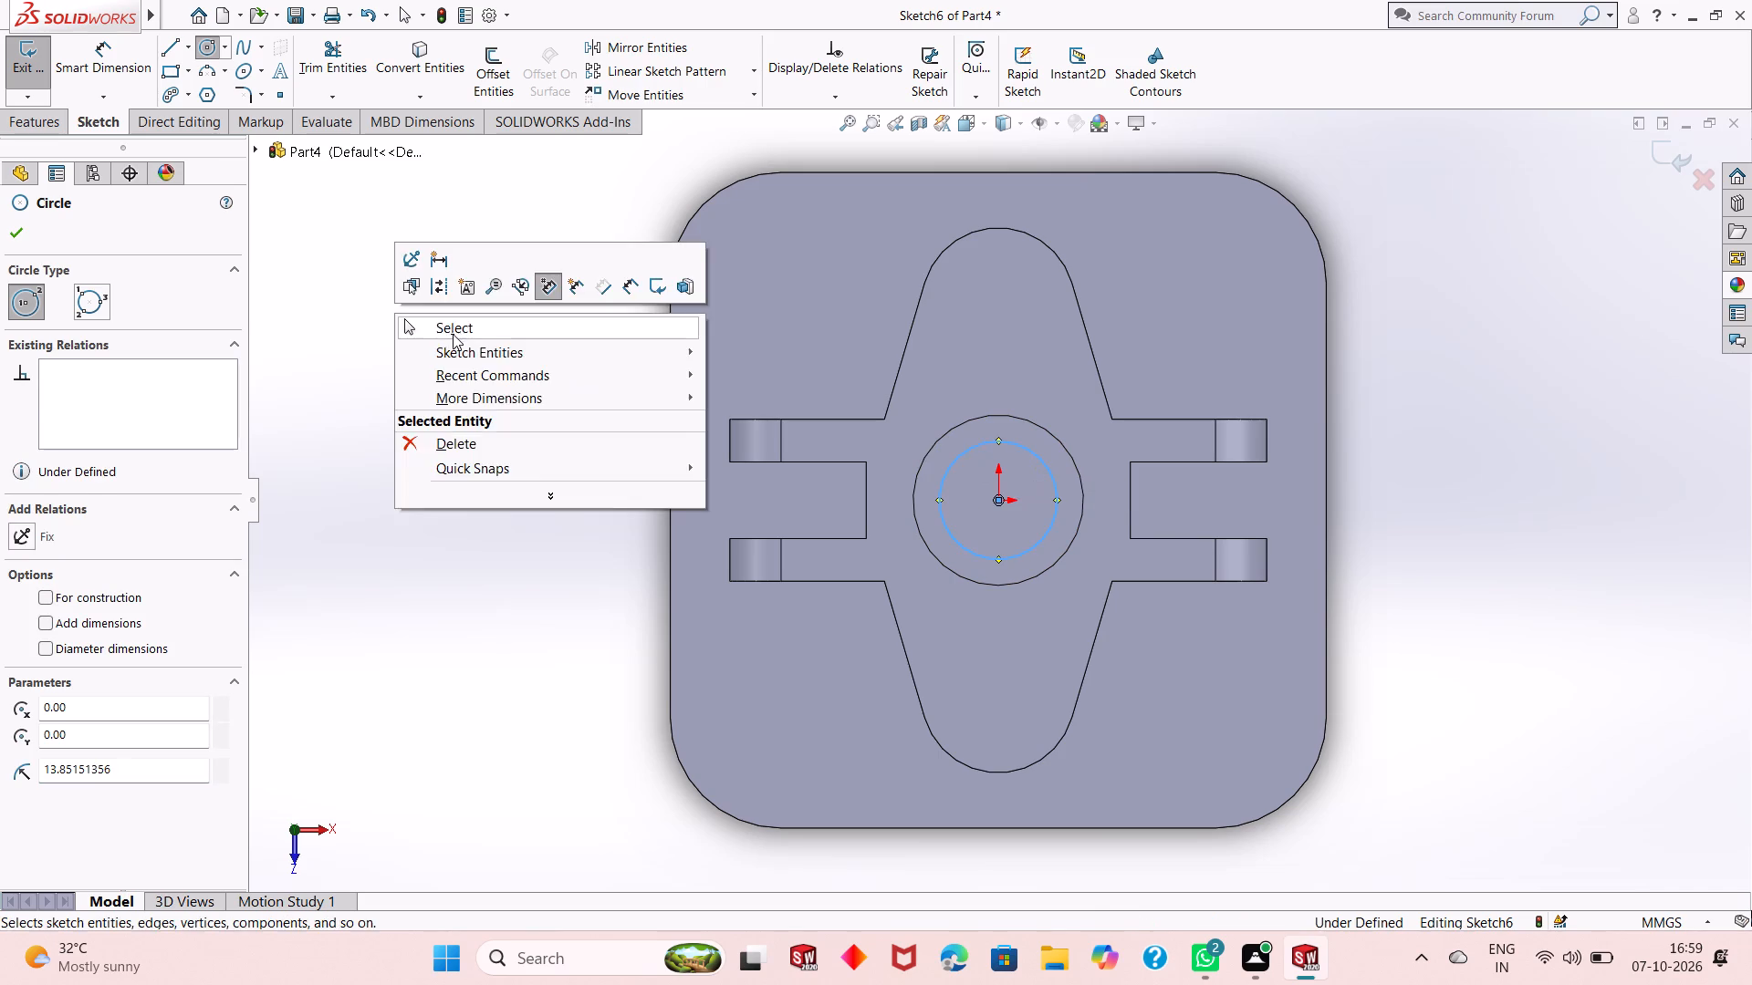
left_click(454, 335)
Dimension the circle on the bore floor to a 28 mm diameter.
left_click(99, 75)
left_click(1002, 557)
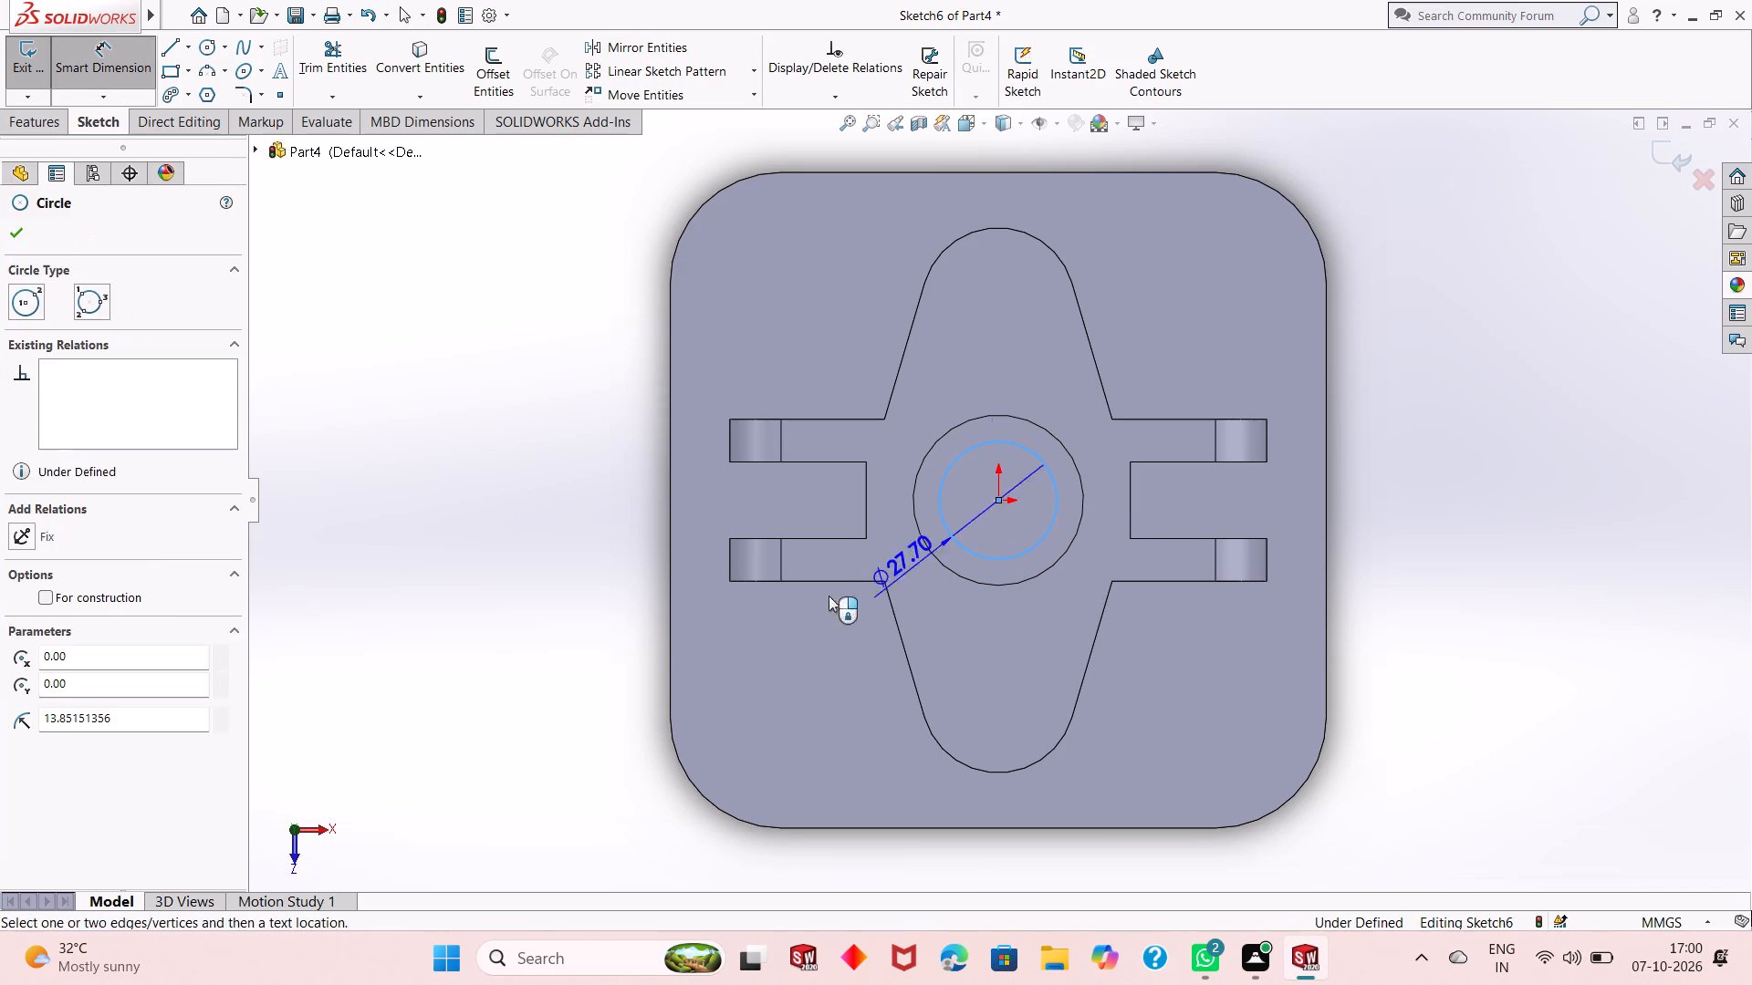
left_click(569, 672)
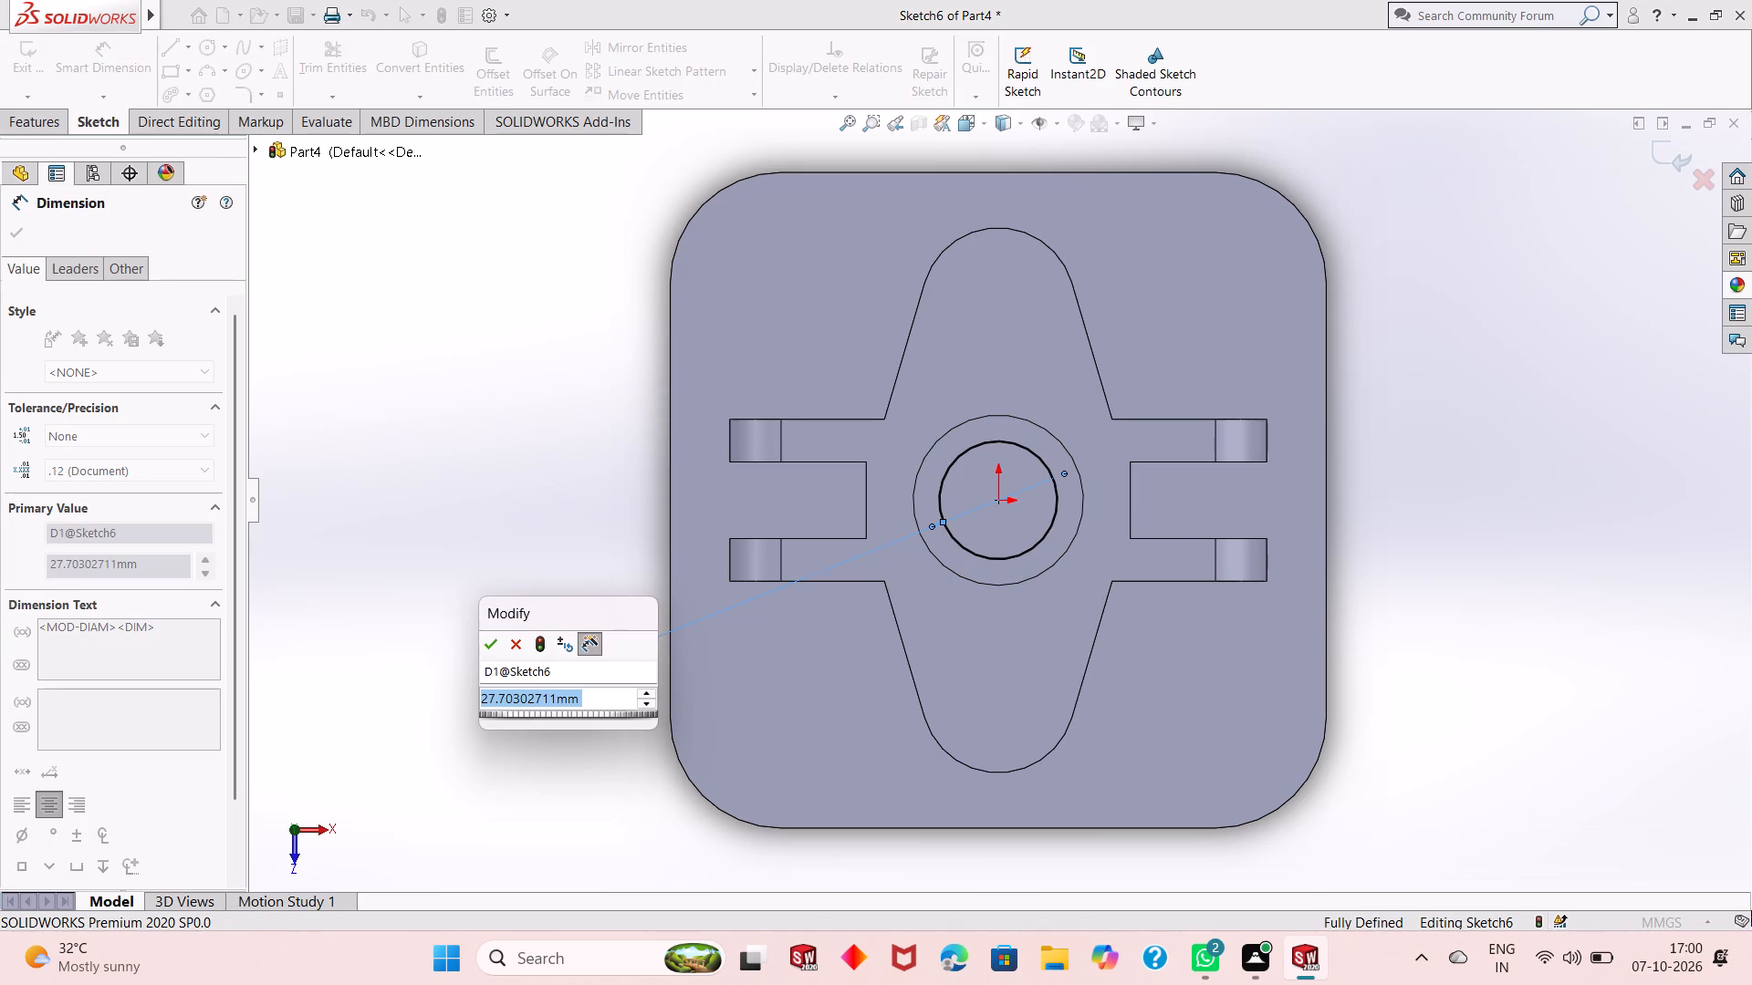
type("28")
key("Return")
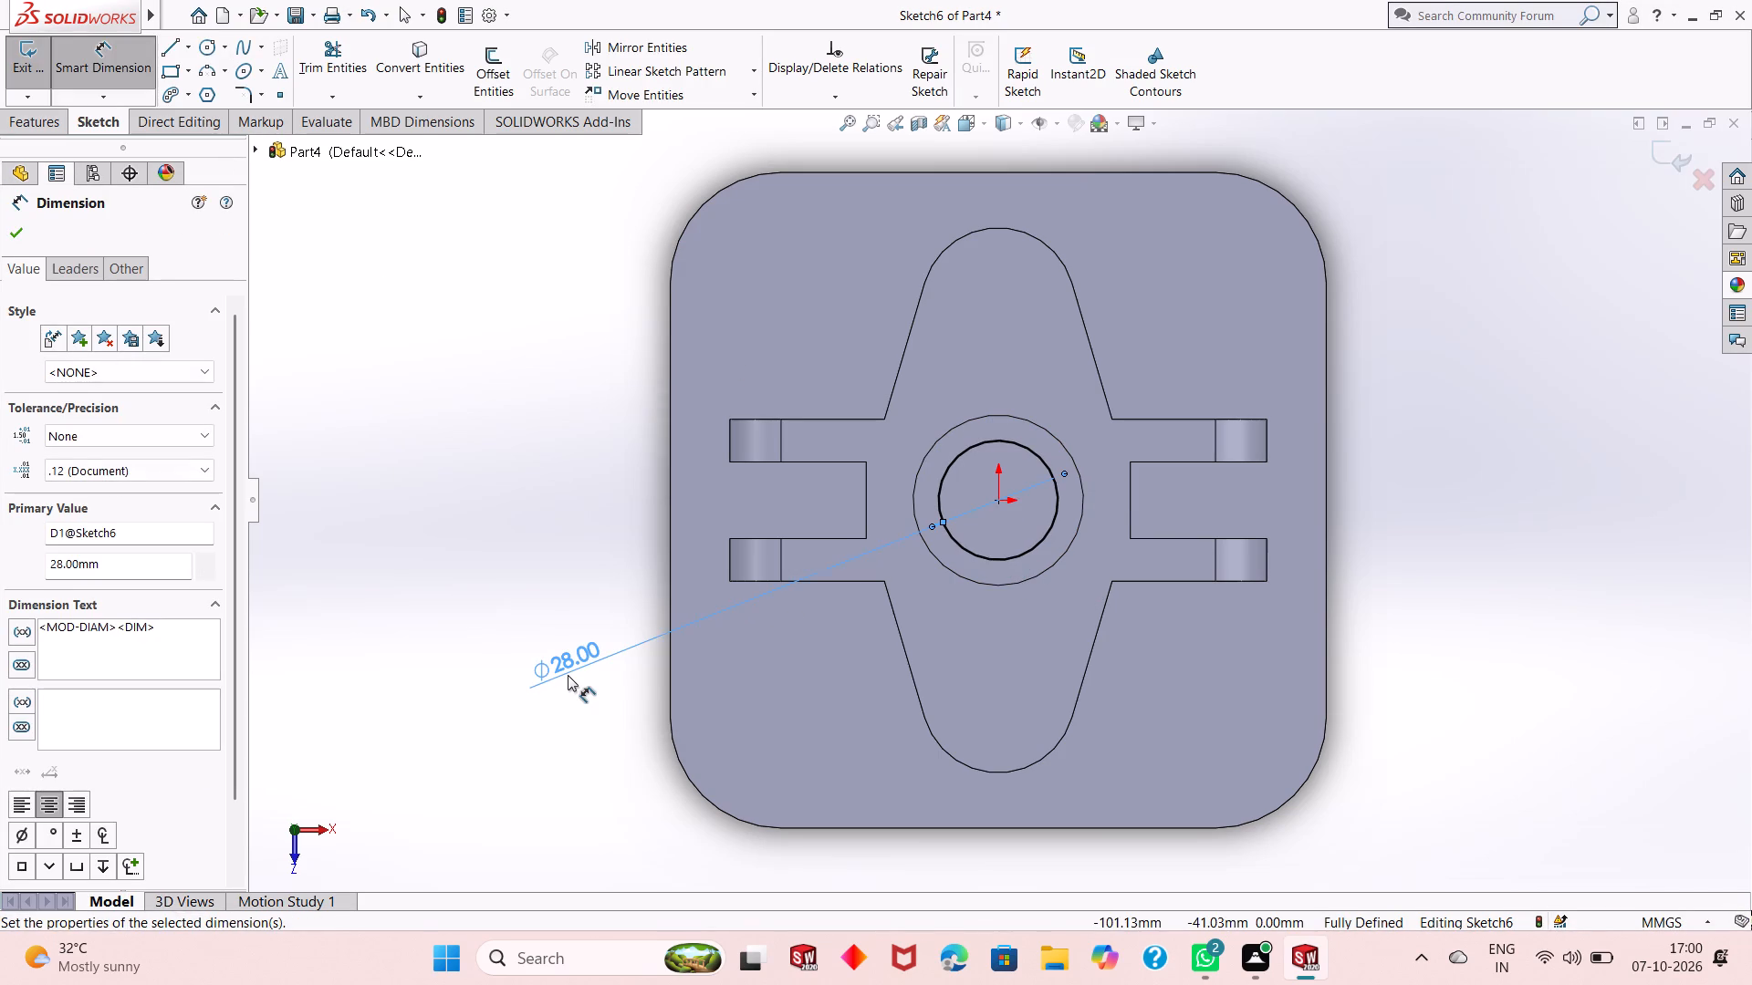
left_click(8, 241)
Cut-extrude the 28 mm circle downward through the base and lower boss as a 42 mm blind cut.
left_click(58, 130)
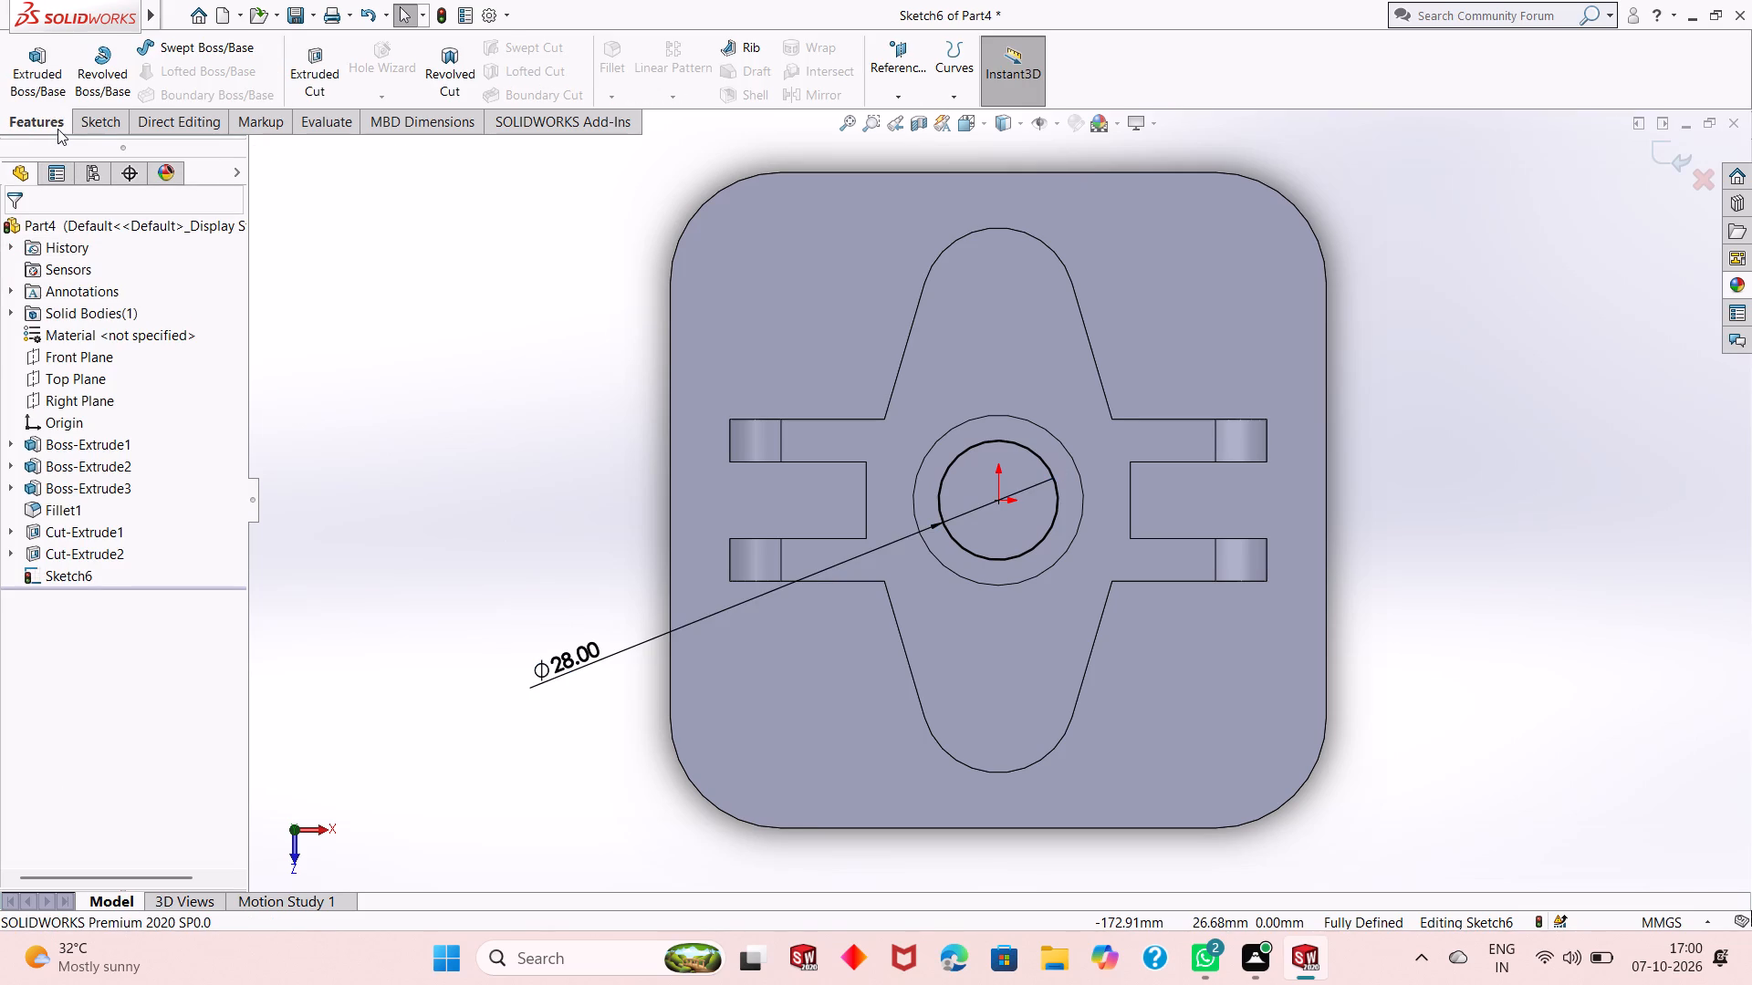
left_click(303, 87)
middle_click_drag(871, 764, 881, 661)
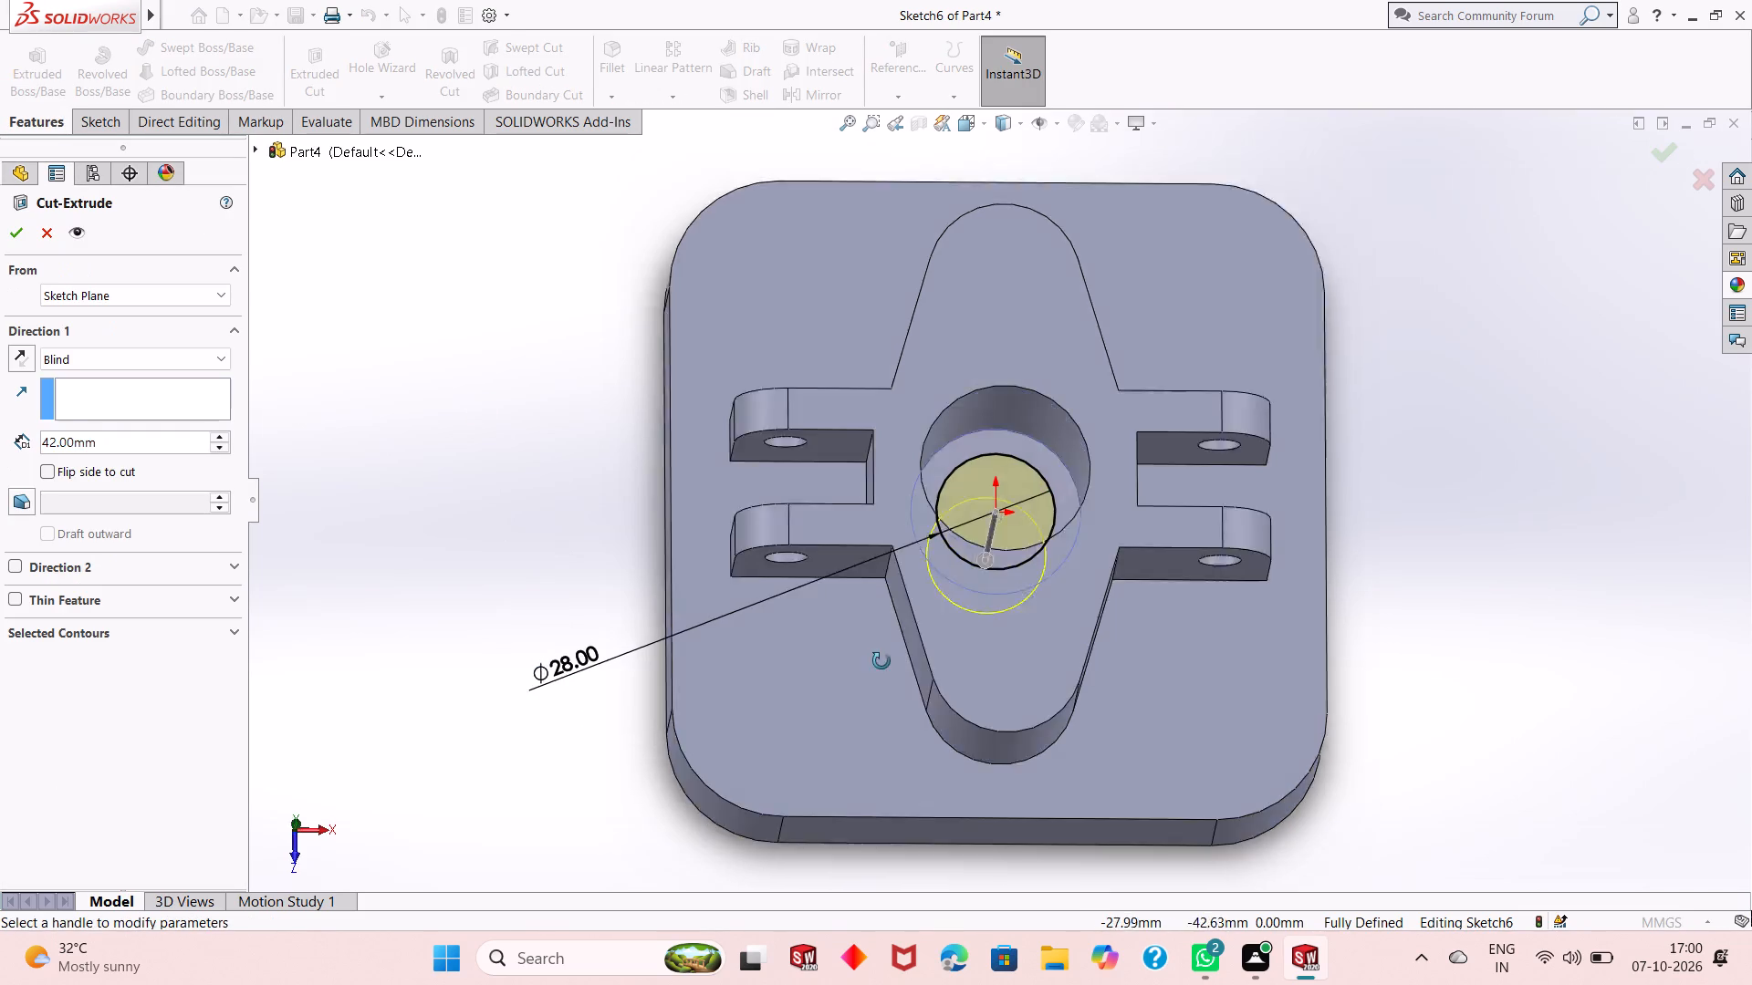
middle_click_drag(881, 661, 882, 379)
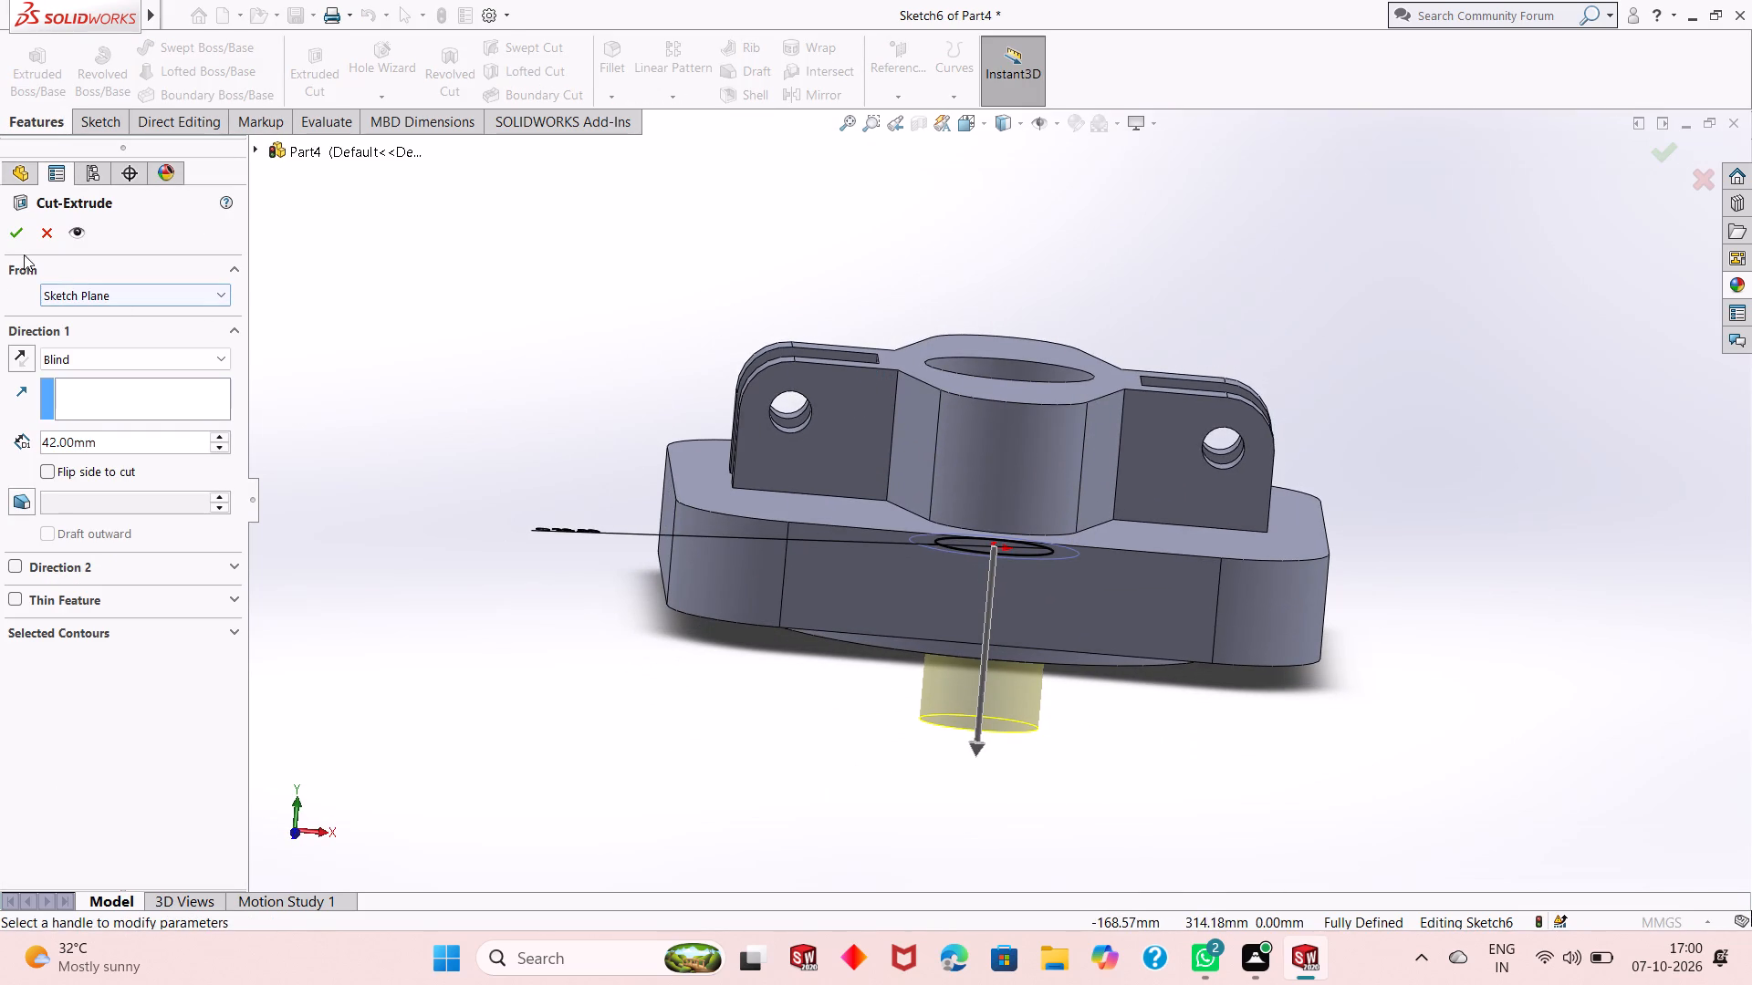
left_click(19, 238)
left_click(749, 733)
Examine the stepped central bore from below and in a temporary section view on the Front Plane.
middle_click_drag(1143, 731, 1139, 627)
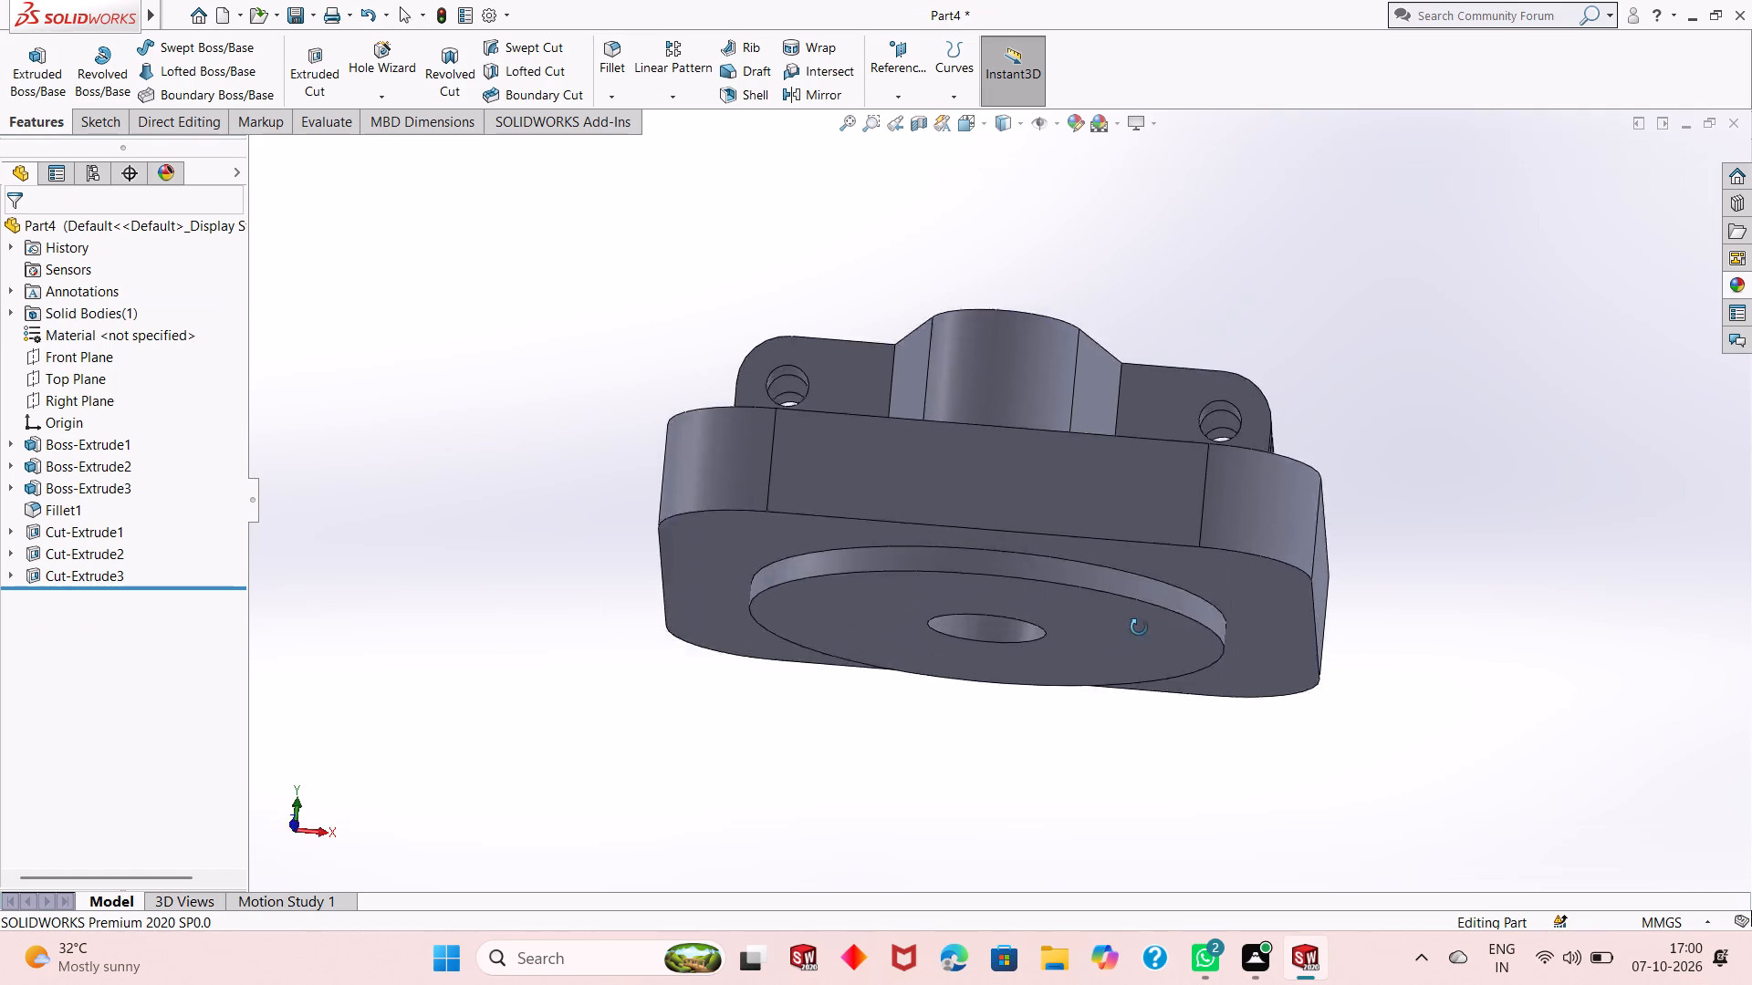
middle_click_drag(1139, 627, 1151, 769)
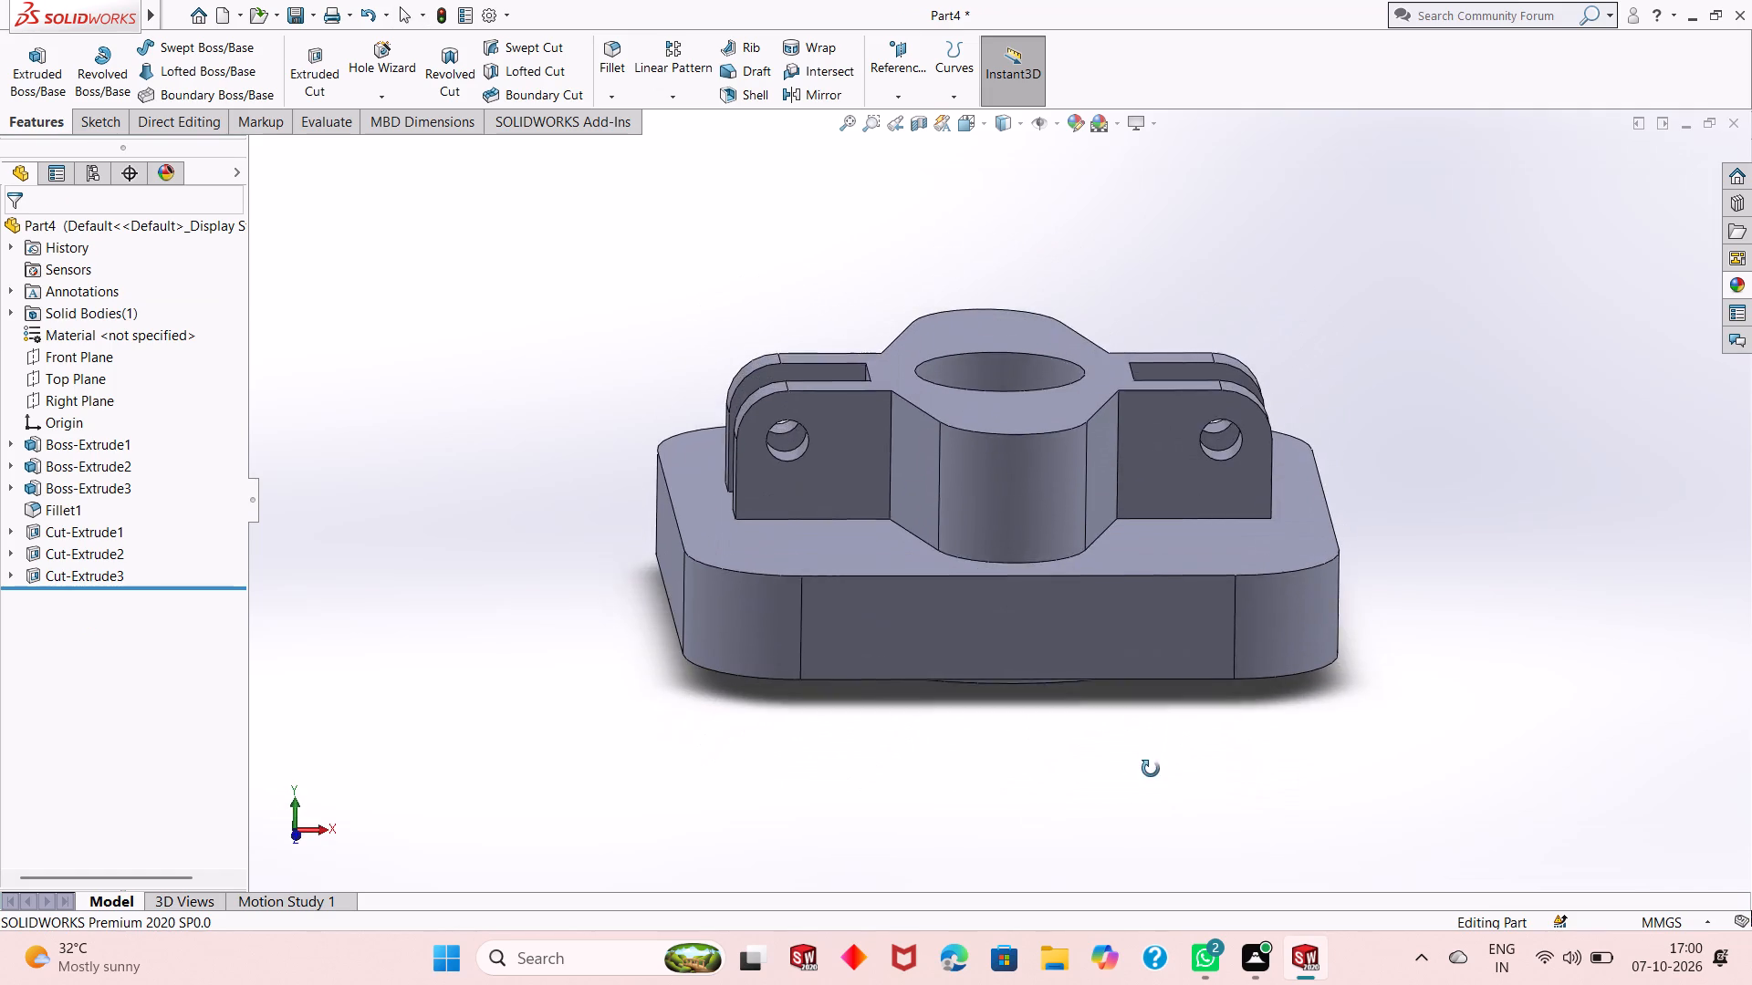
middle_click_drag(1151, 769, 1151, 772)
left_click(912, 124)
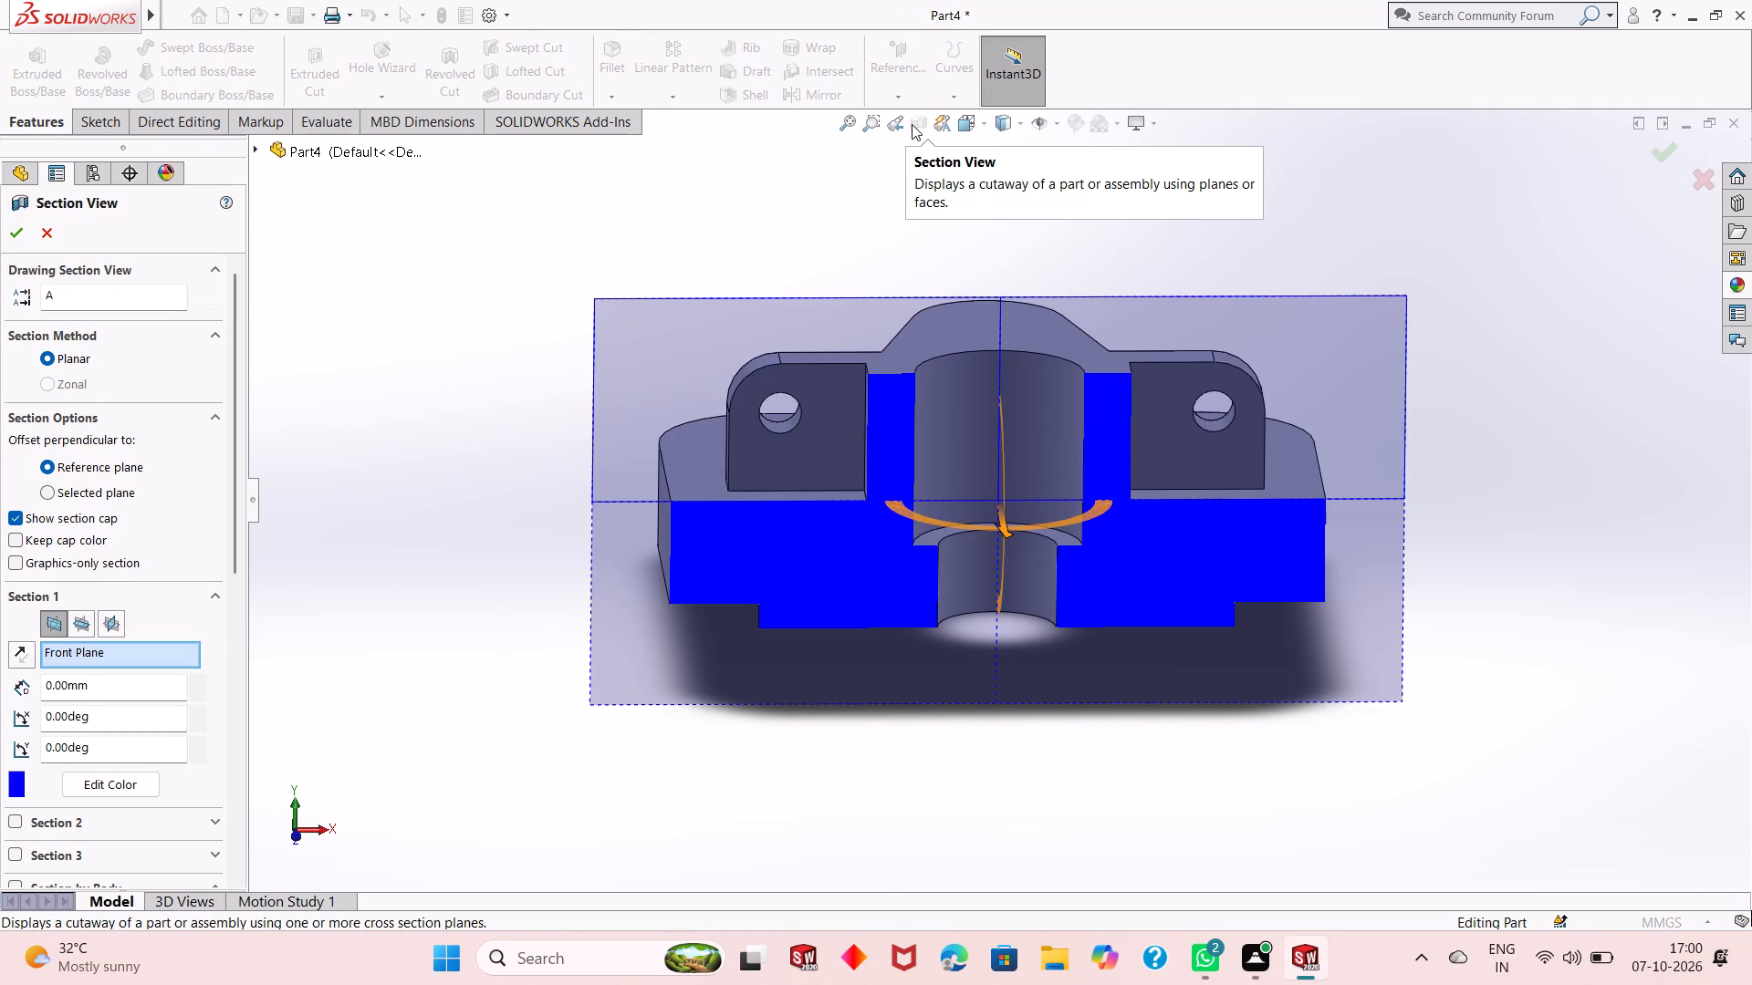
left_click(50, 238)
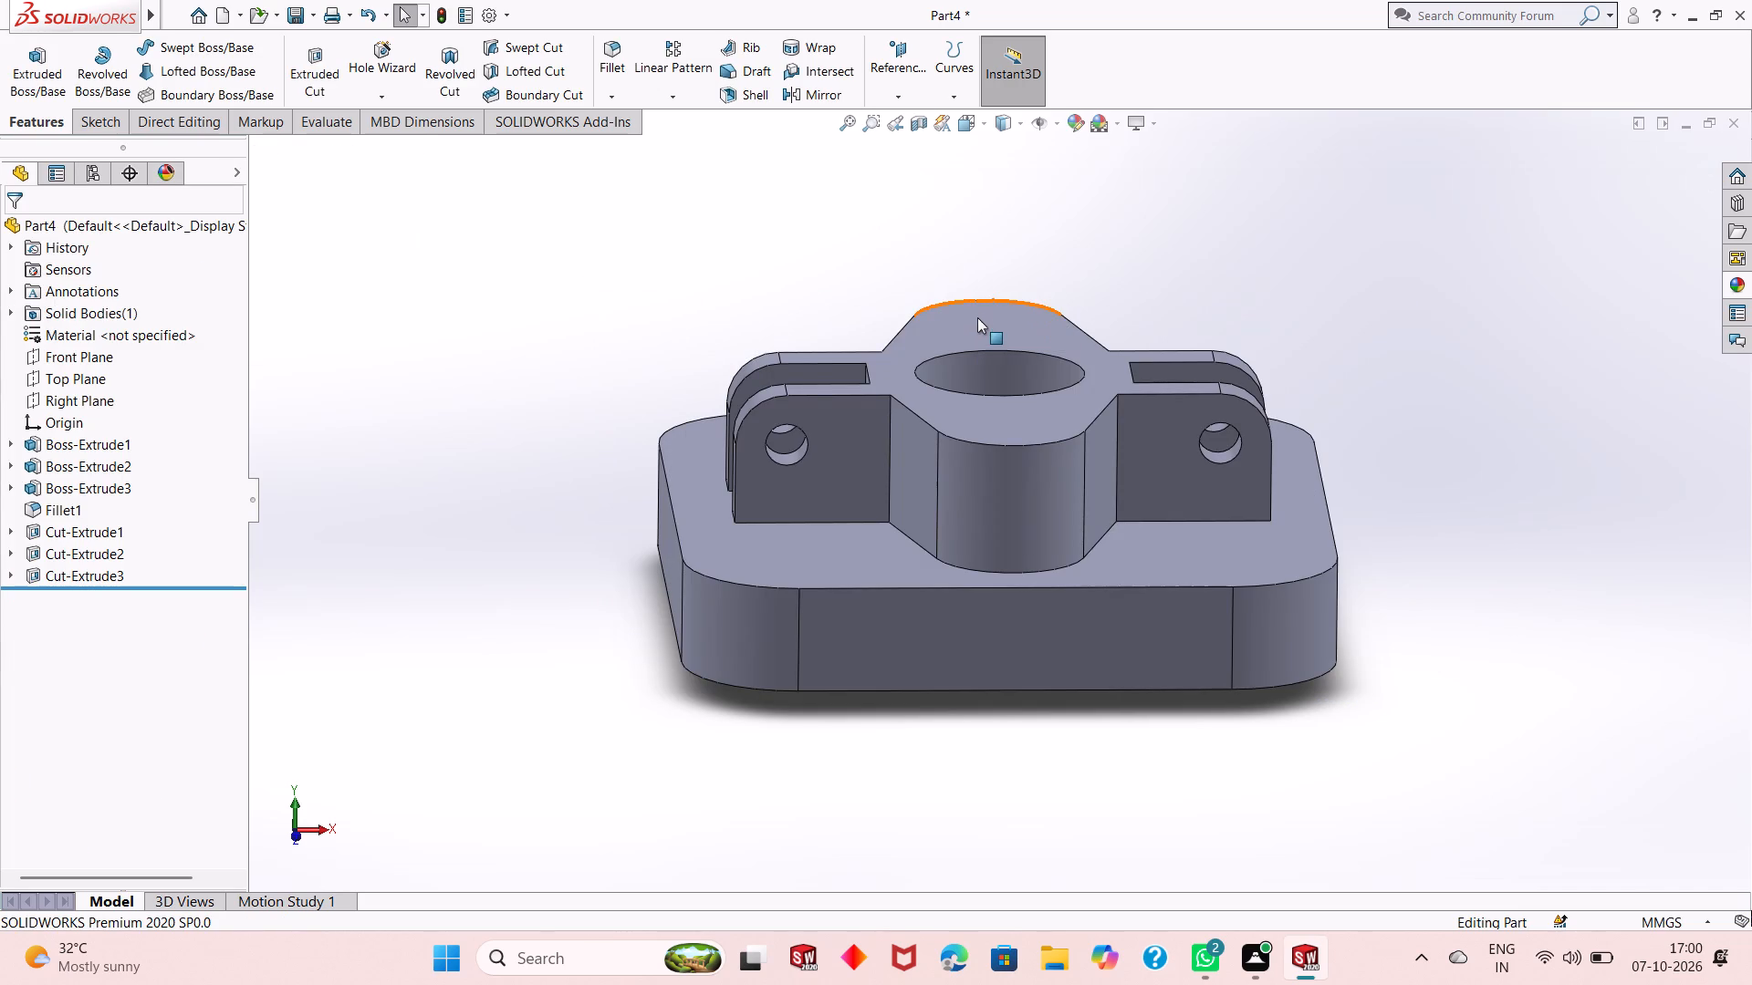
Start a Hole Wizard ISO bottoming tapped hole and choose size M20x2.0.
middle_click_drag(1168, 301, 1138, 502)
scroll(1132, 497, "up", 1)
scroll(1124, 298, "down", 1)
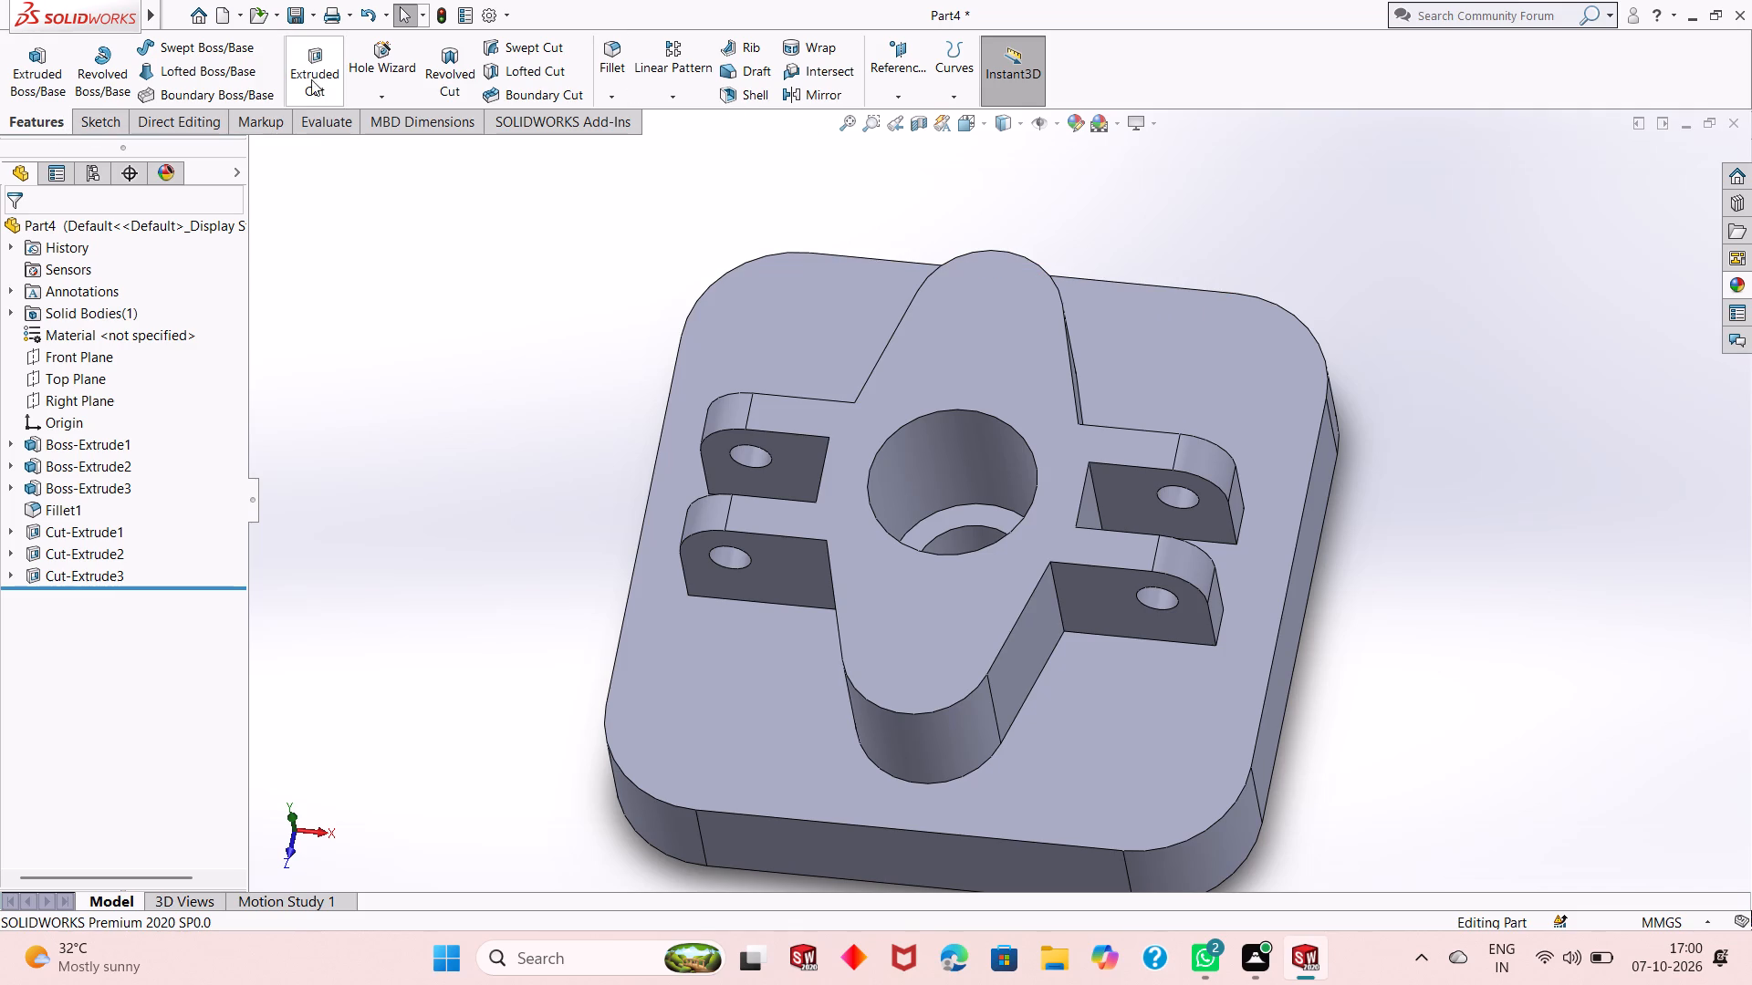
left_click(379, 63)
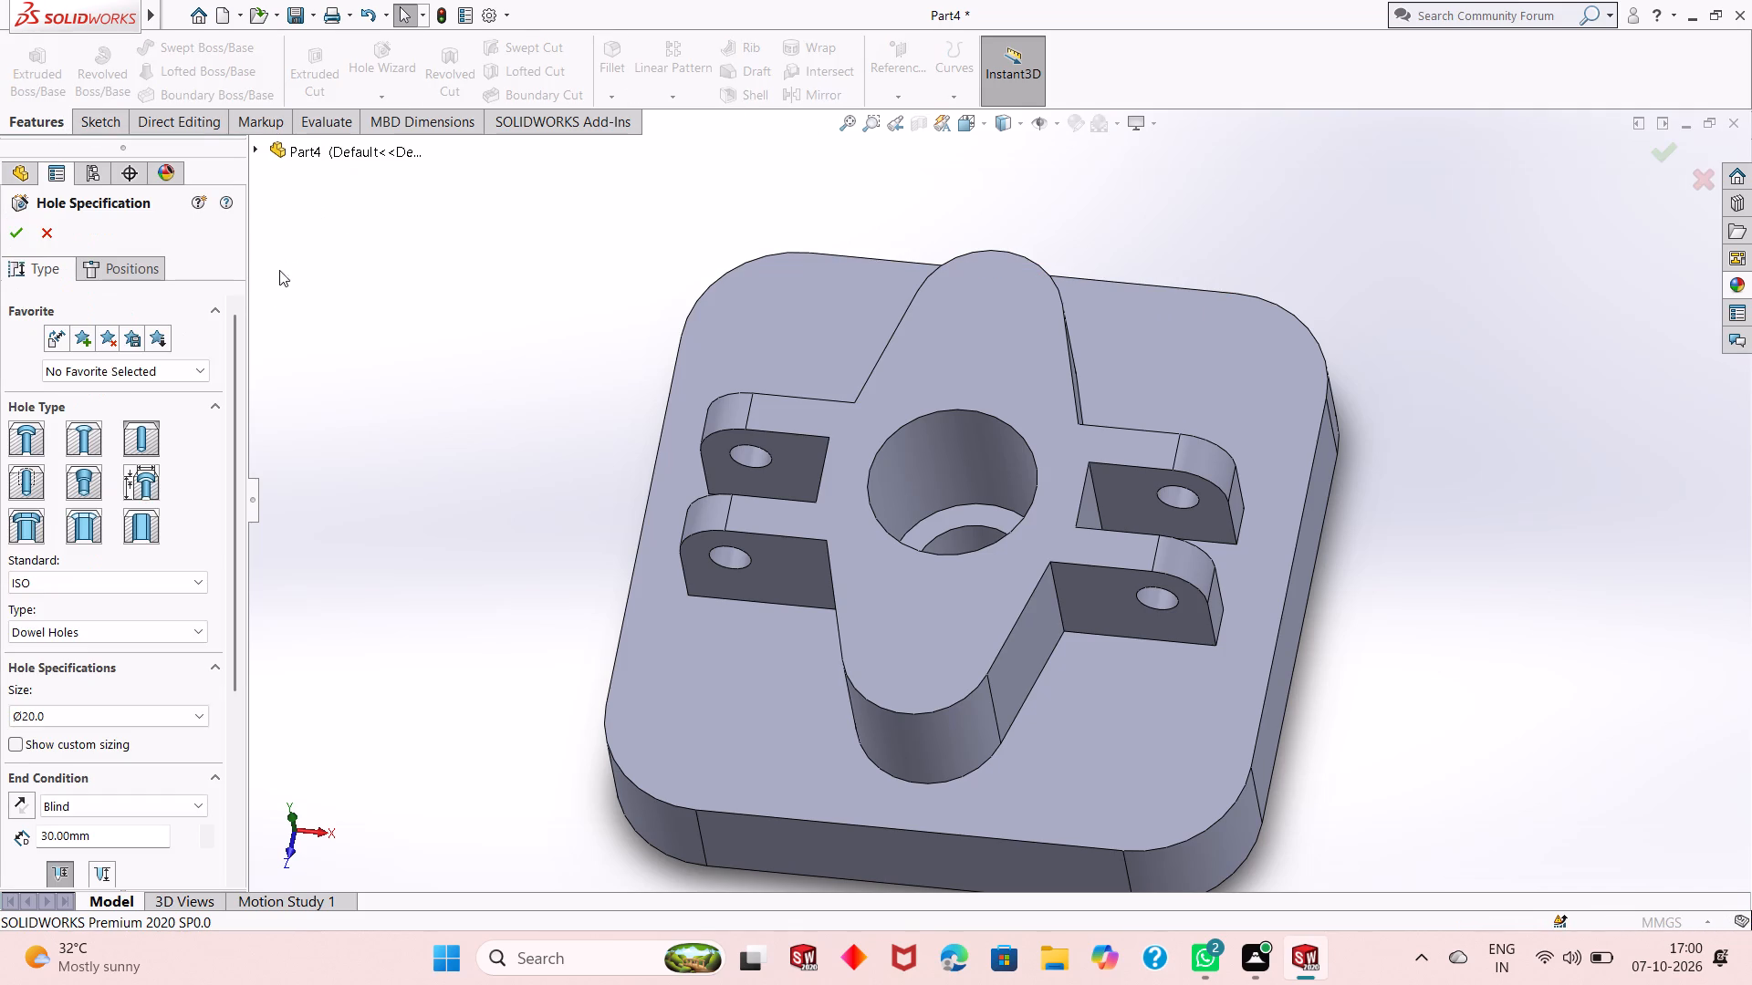
left_click(26, 481)
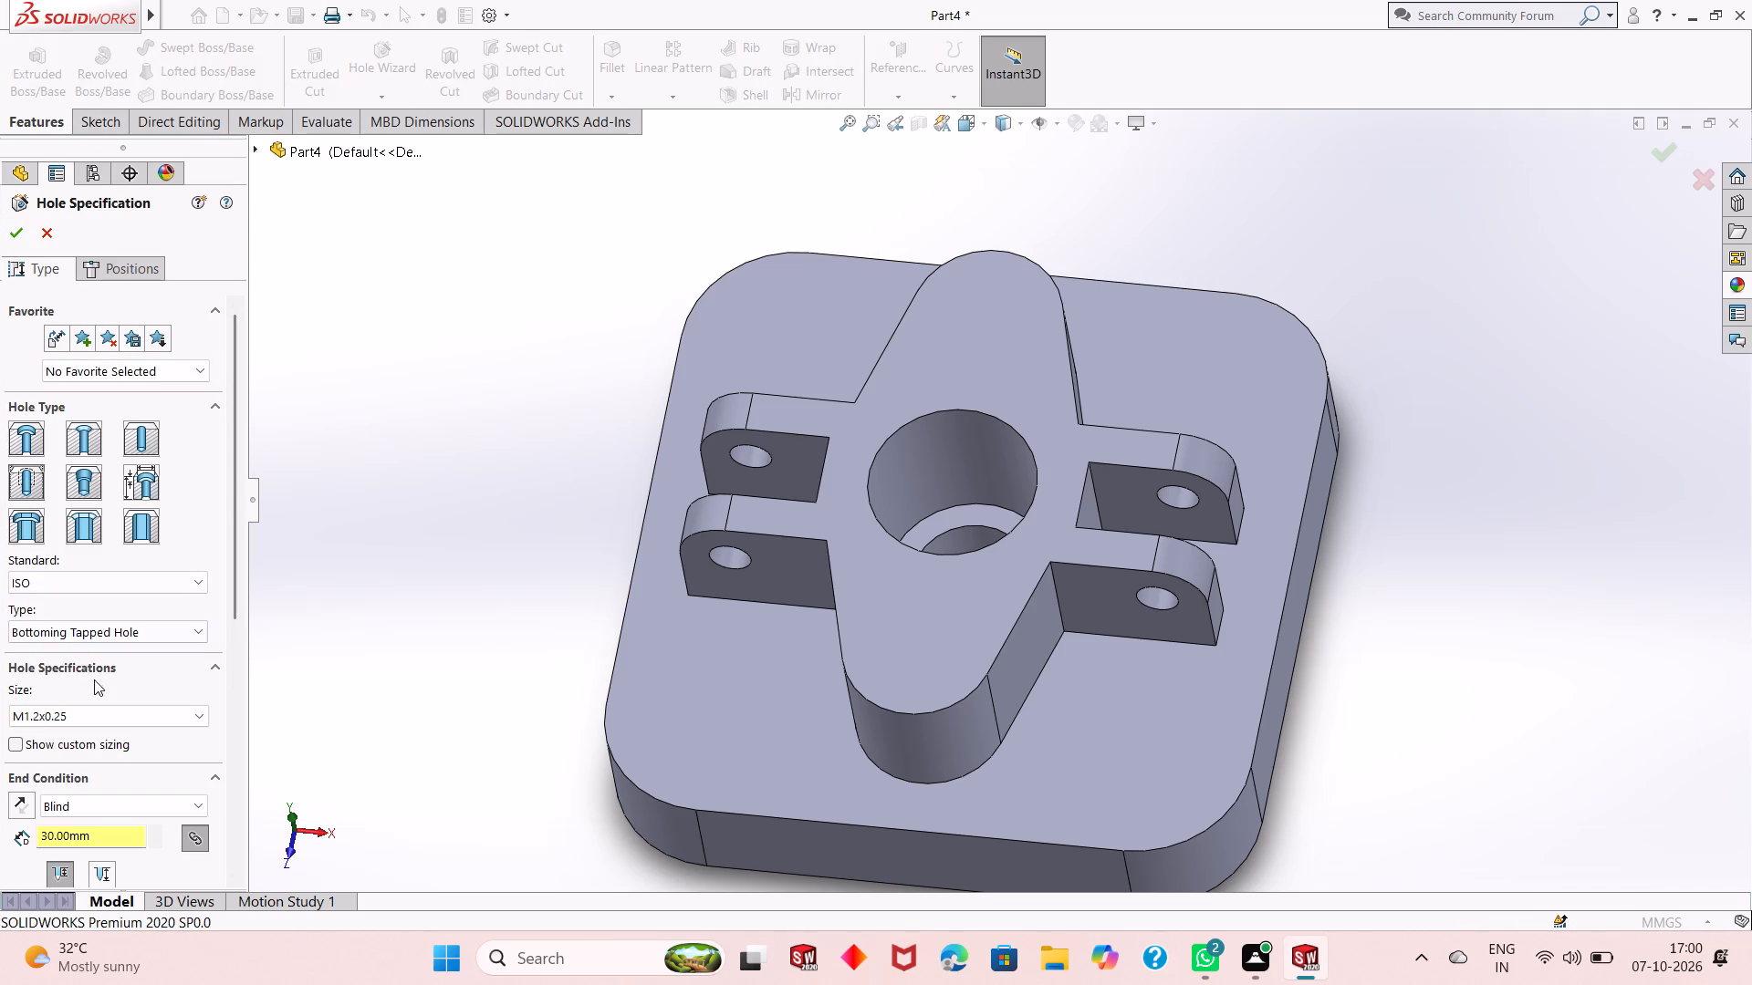
left_click(122, 707)
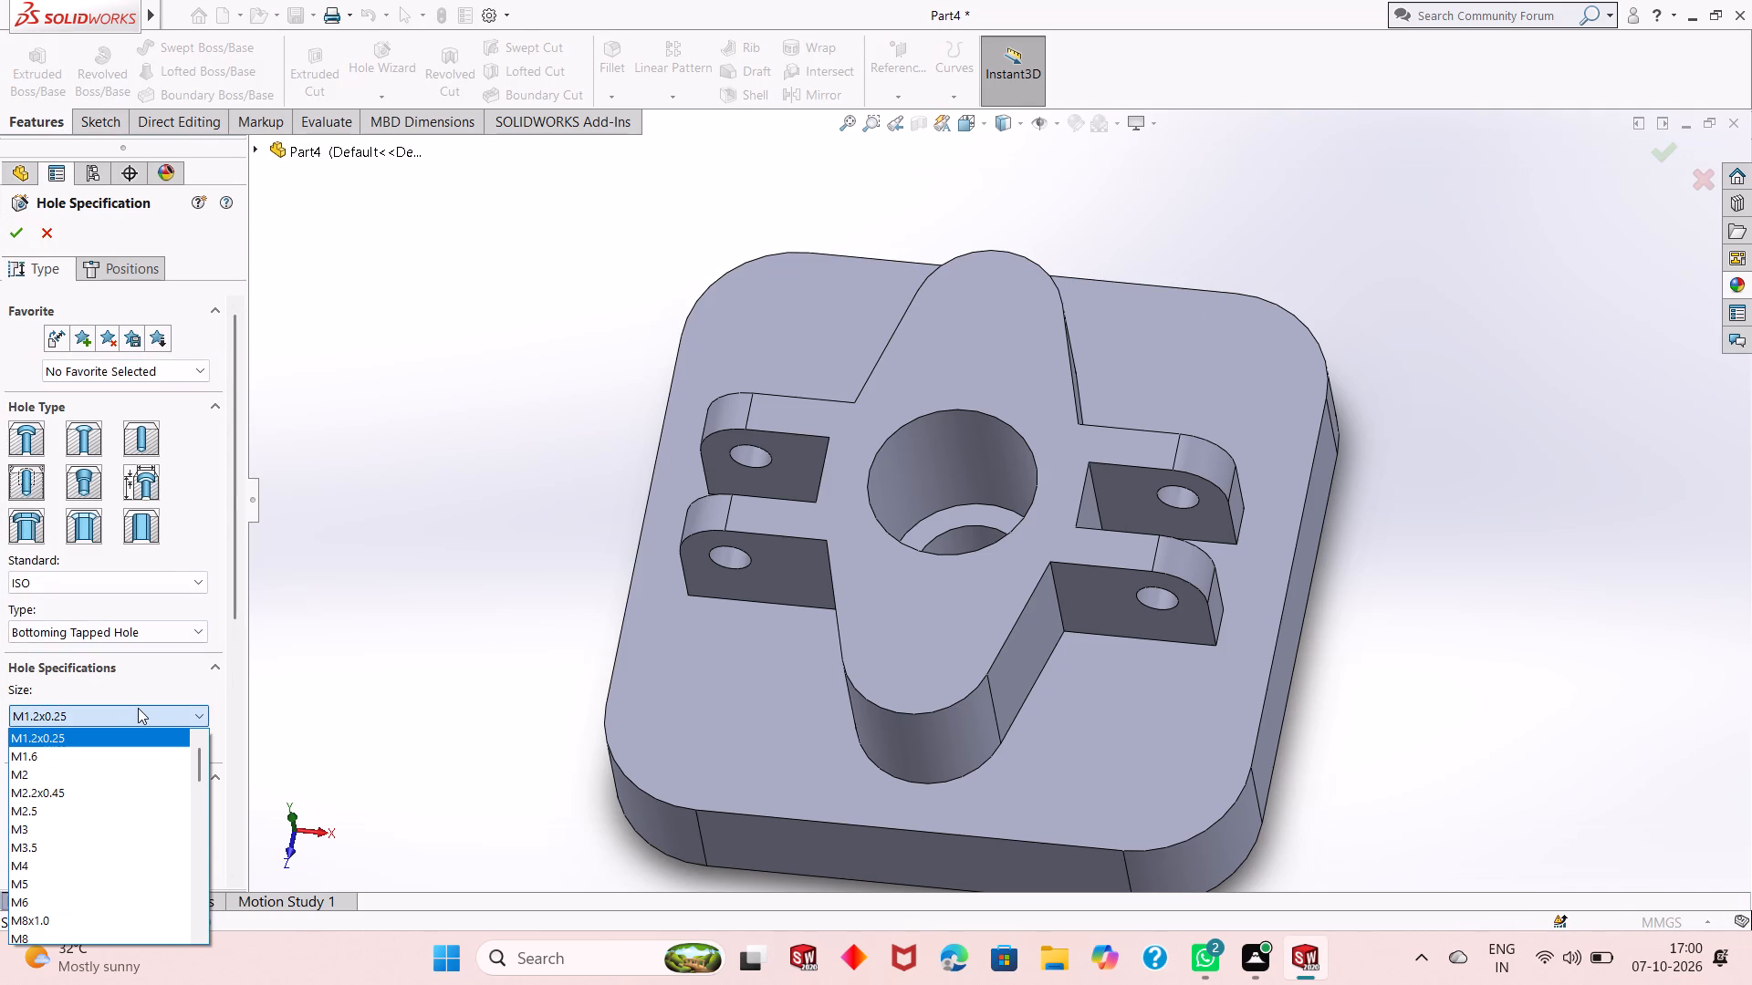
scroll(143, 828, "down", 4)
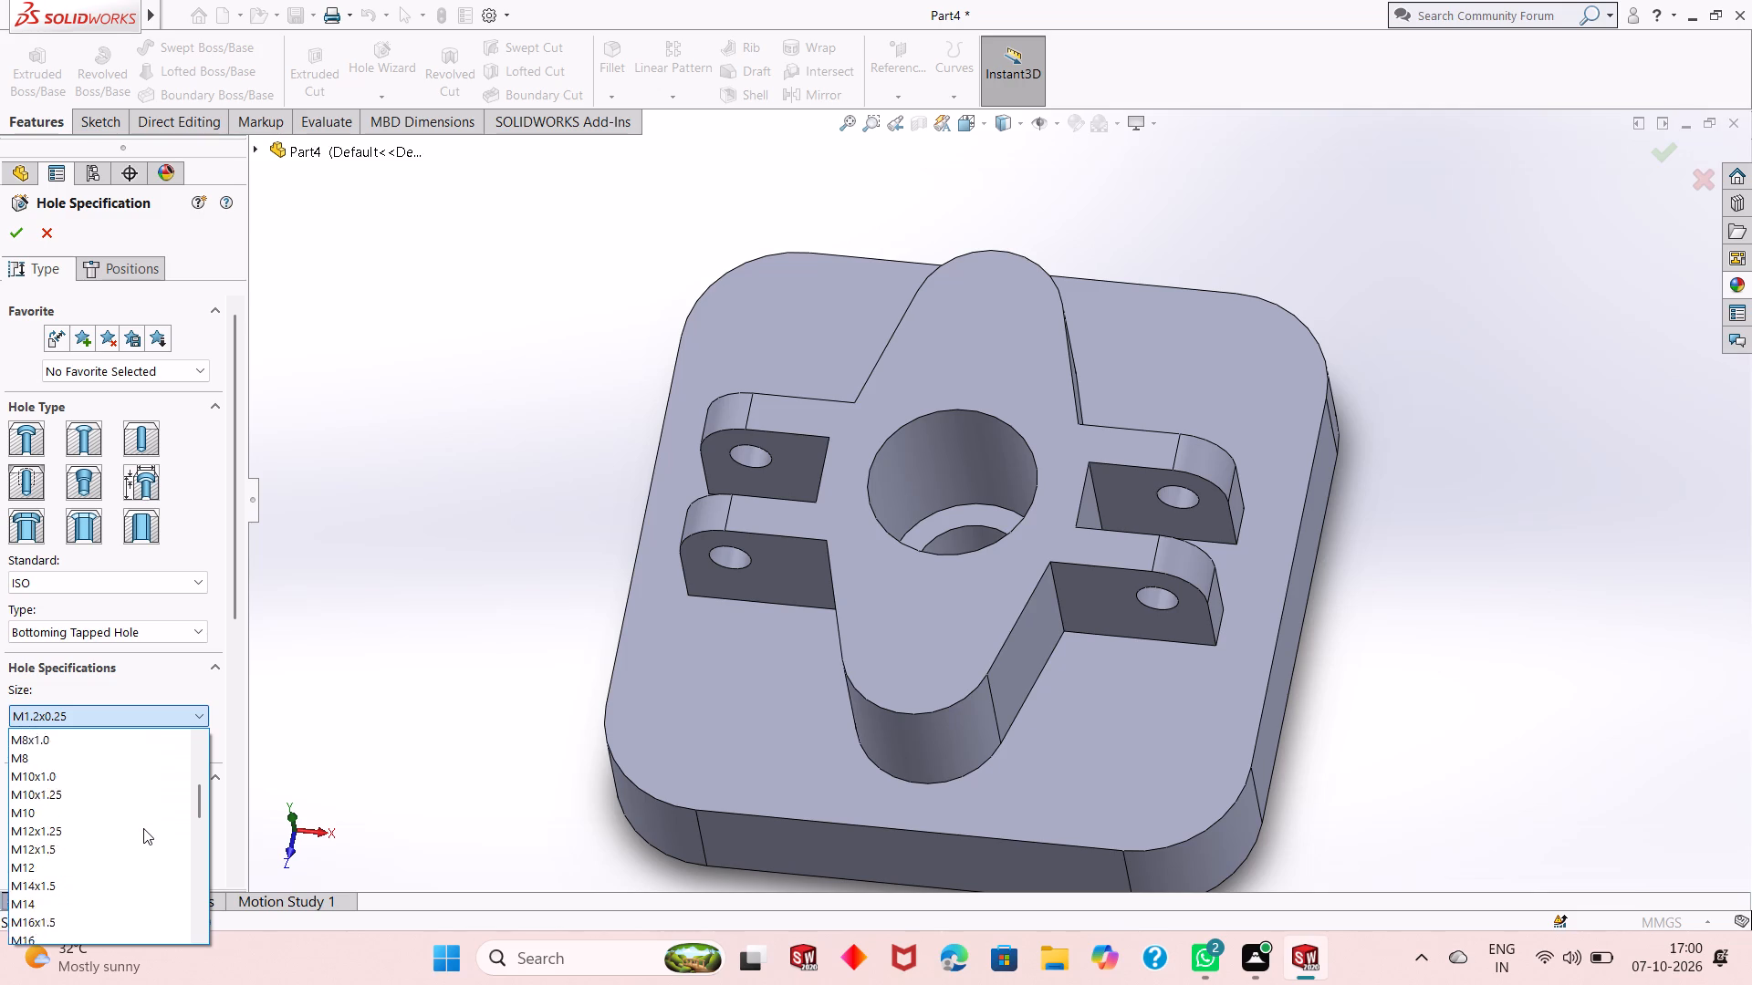
scroll(143, 828, "down", 4)
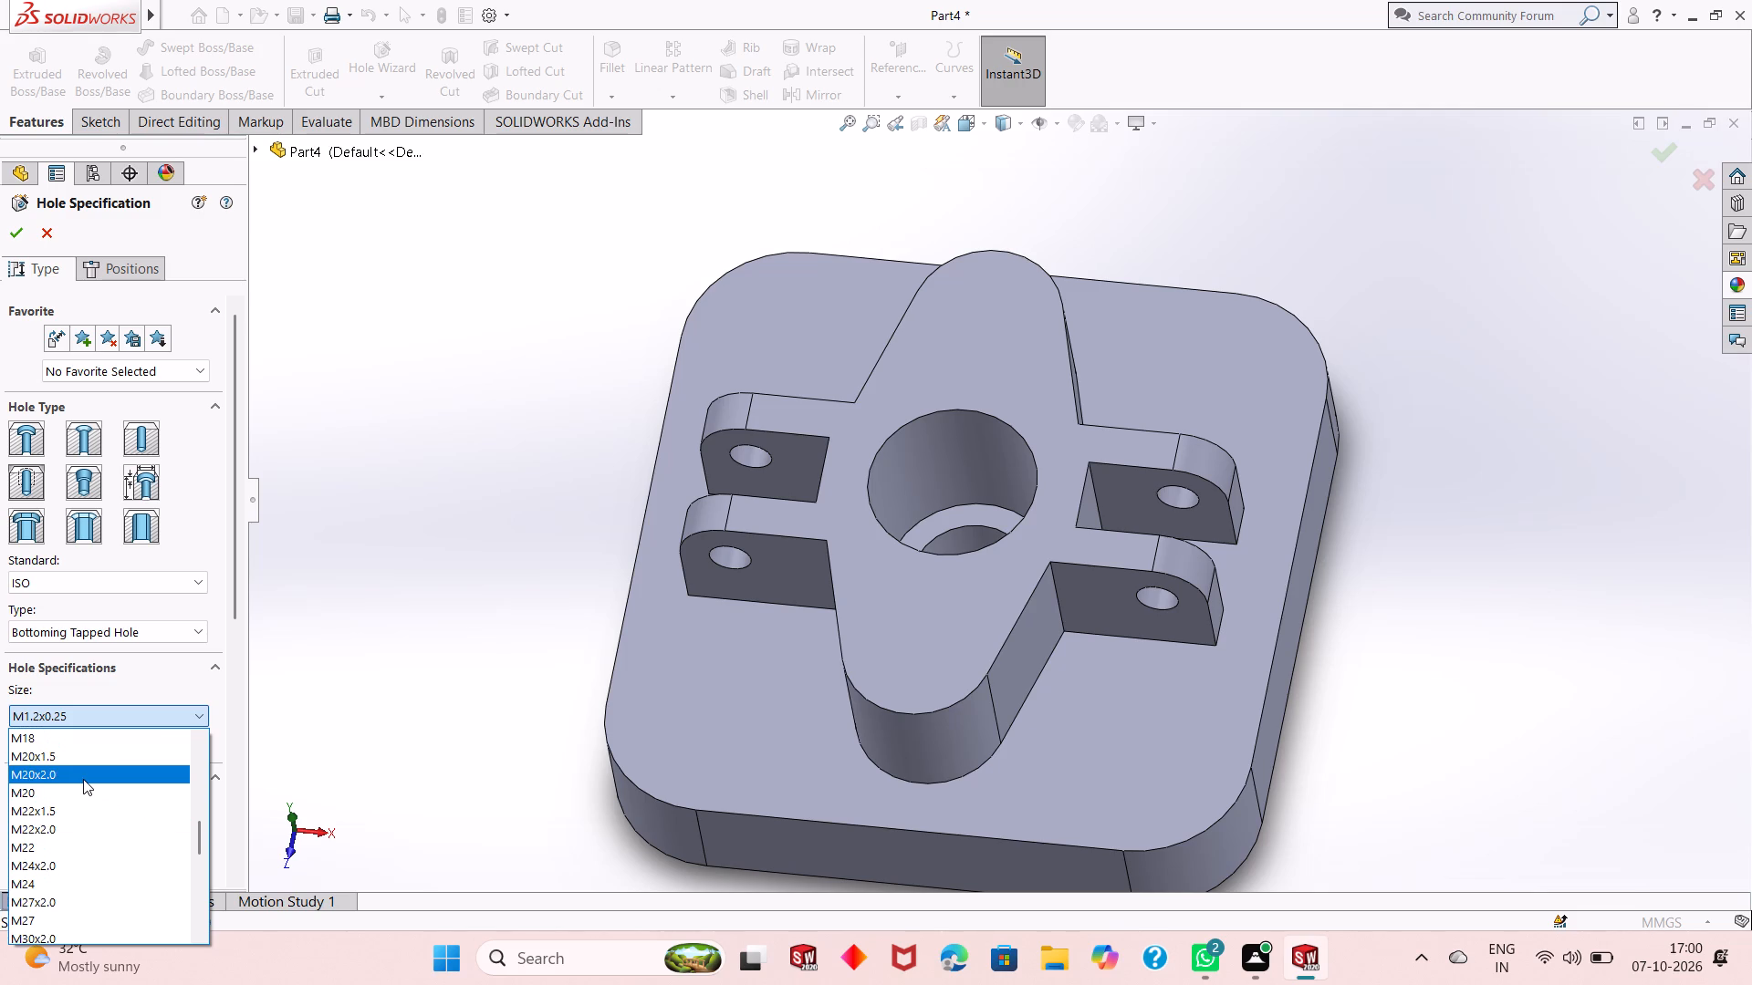
left_click(80, 777)
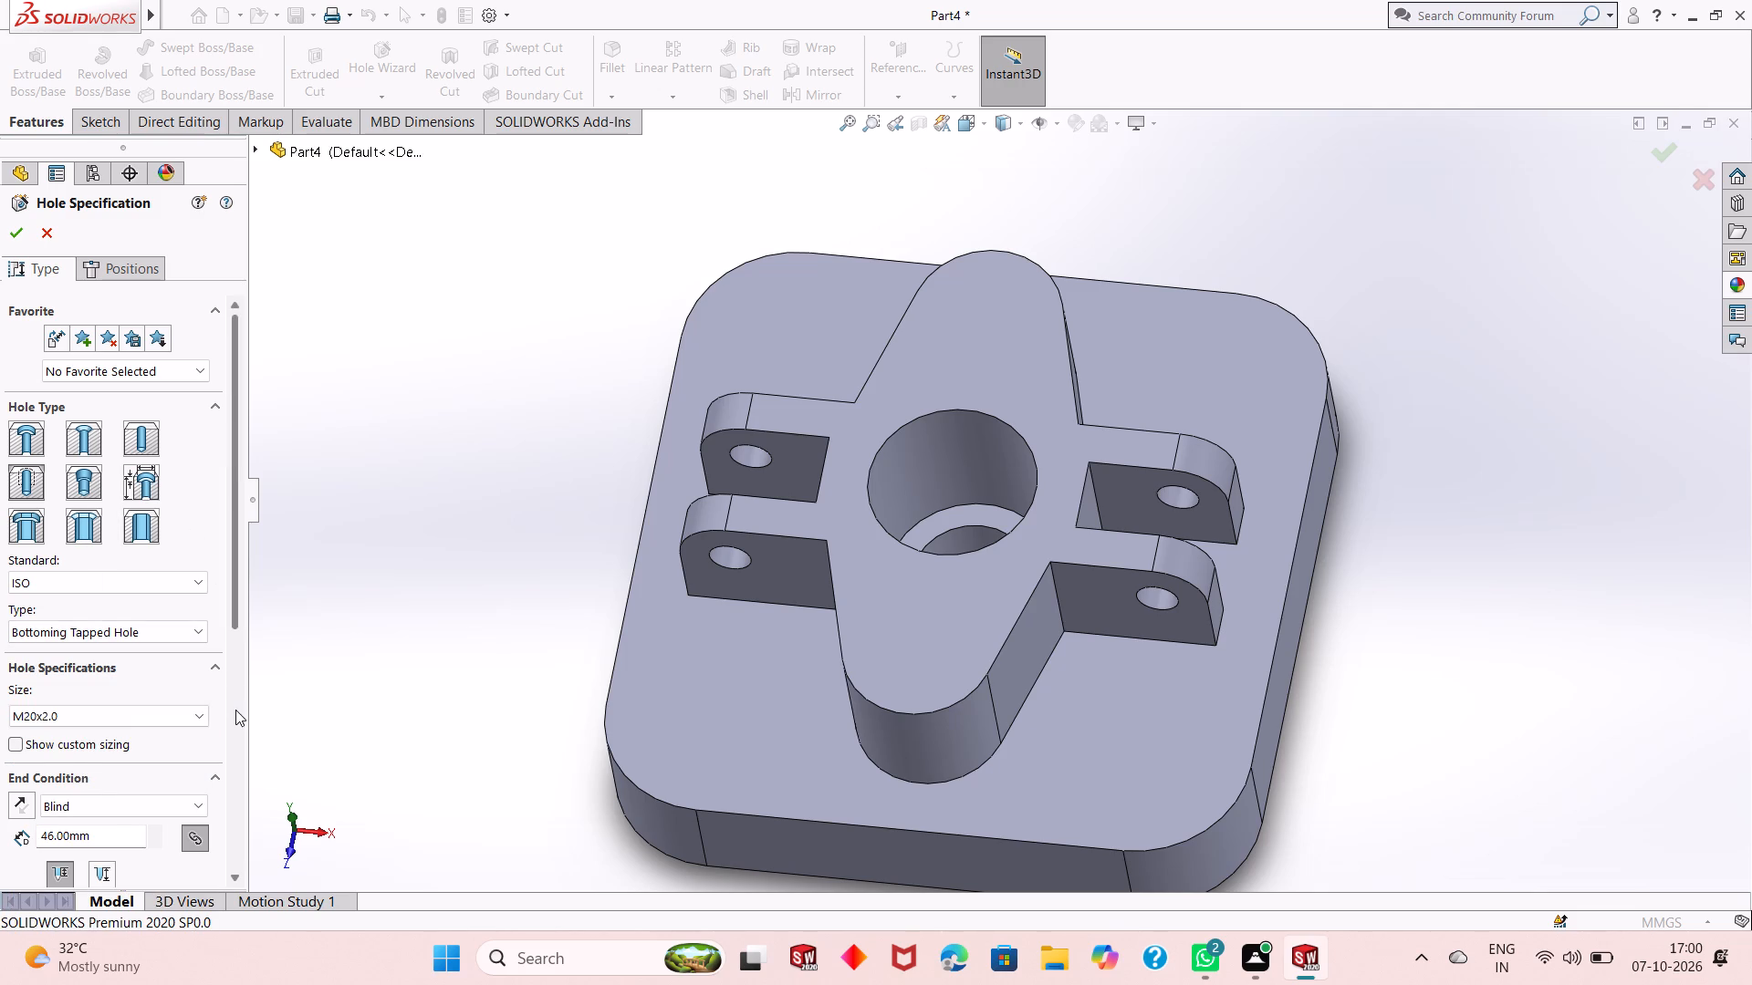
Set the tapped hole's blind depth to 26 mm.
scroll(235, 710, "down", 4)
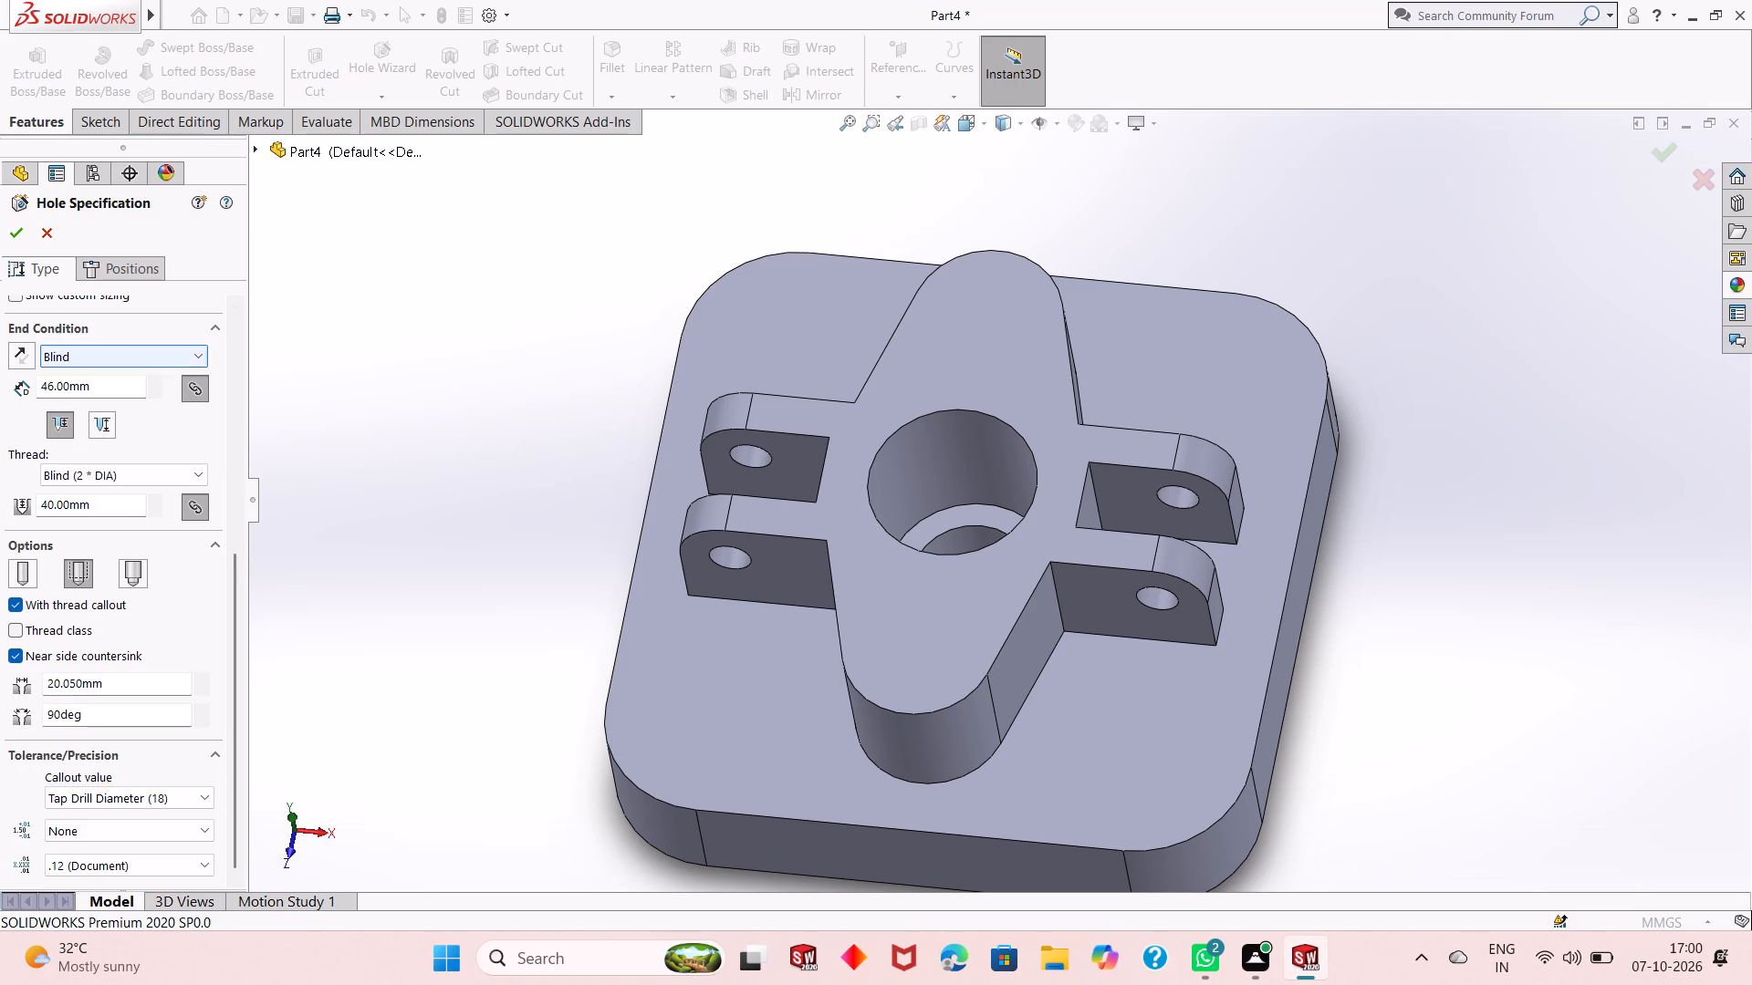
double_click(107, 389)
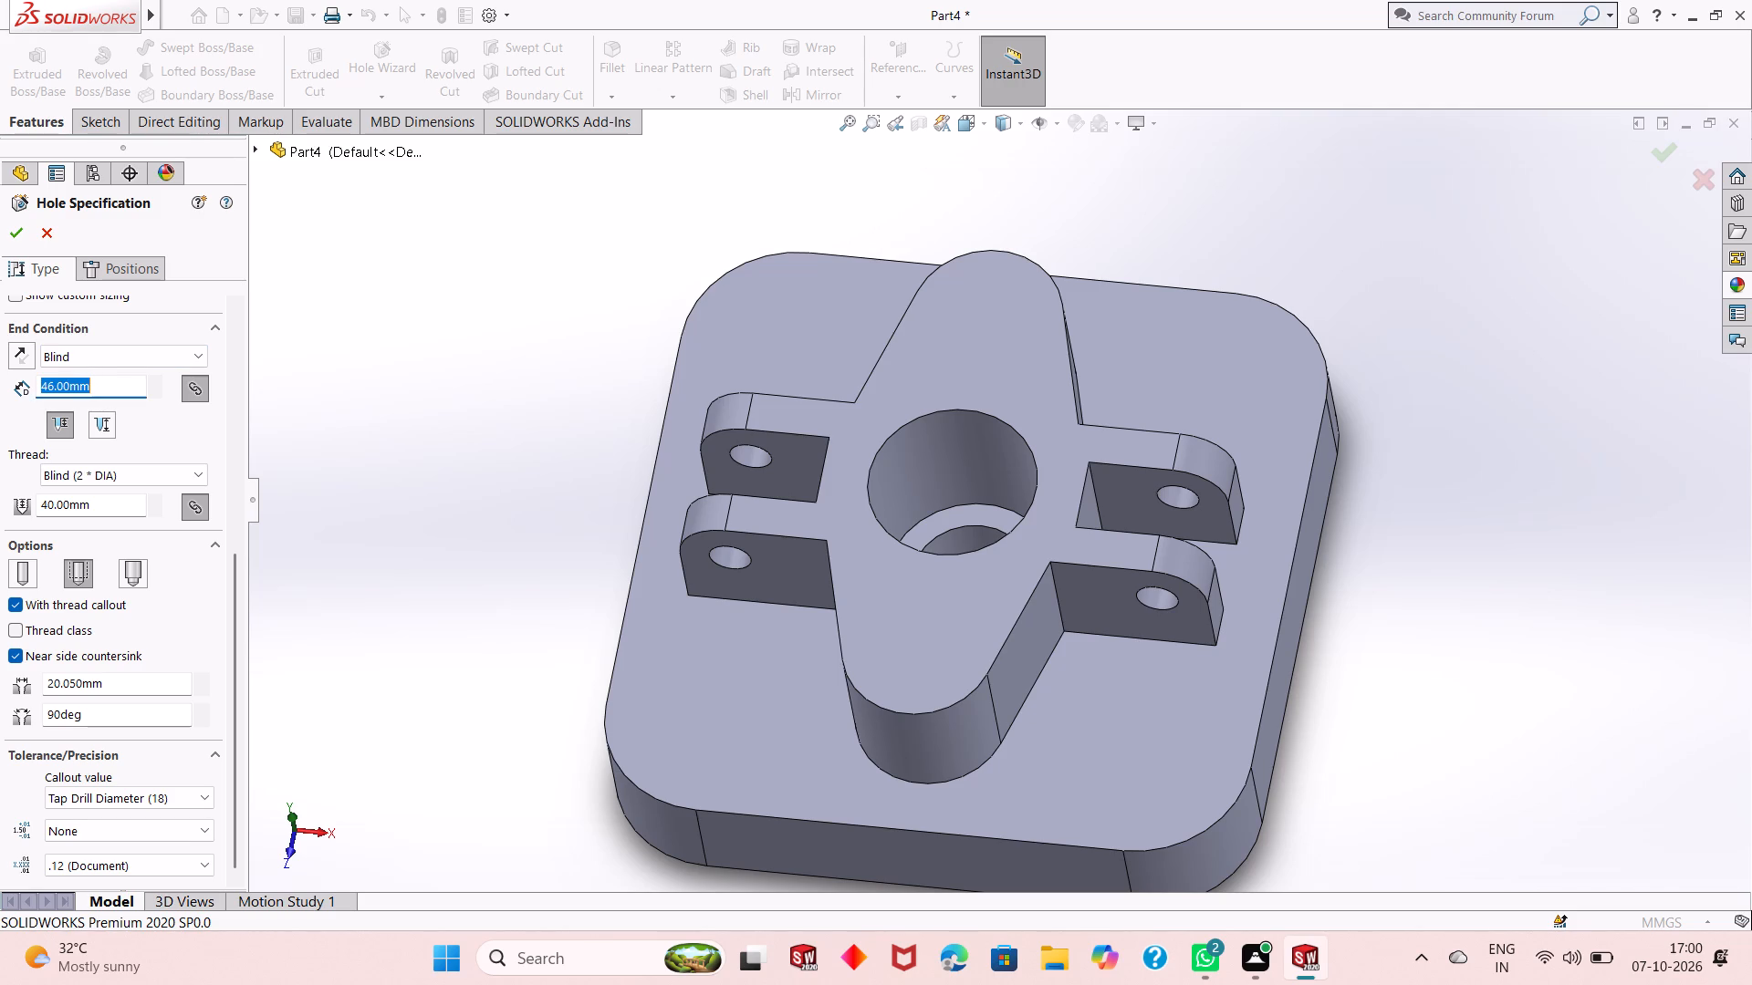
type("26")
key("Return")
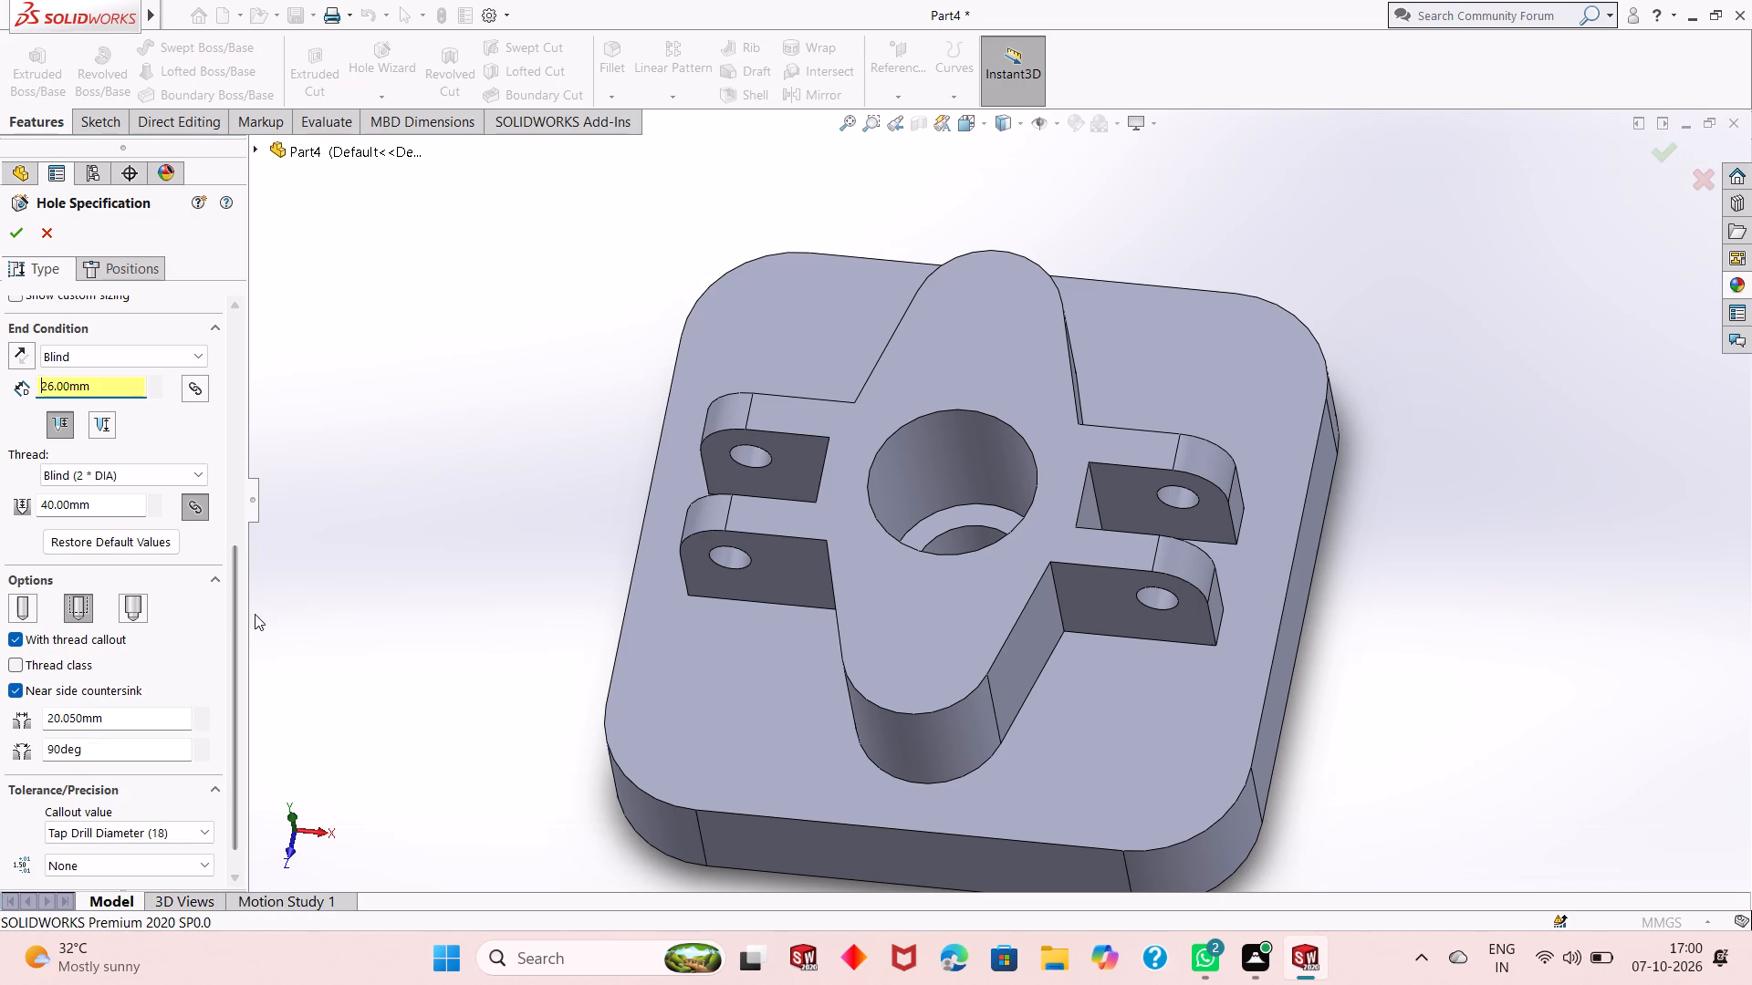
Place two M20x2.0 tapped holes on the top profile's upper face, concentric with its two rounded ends.
left_click(43, 666)
scroll(238, 622, "up", 2)
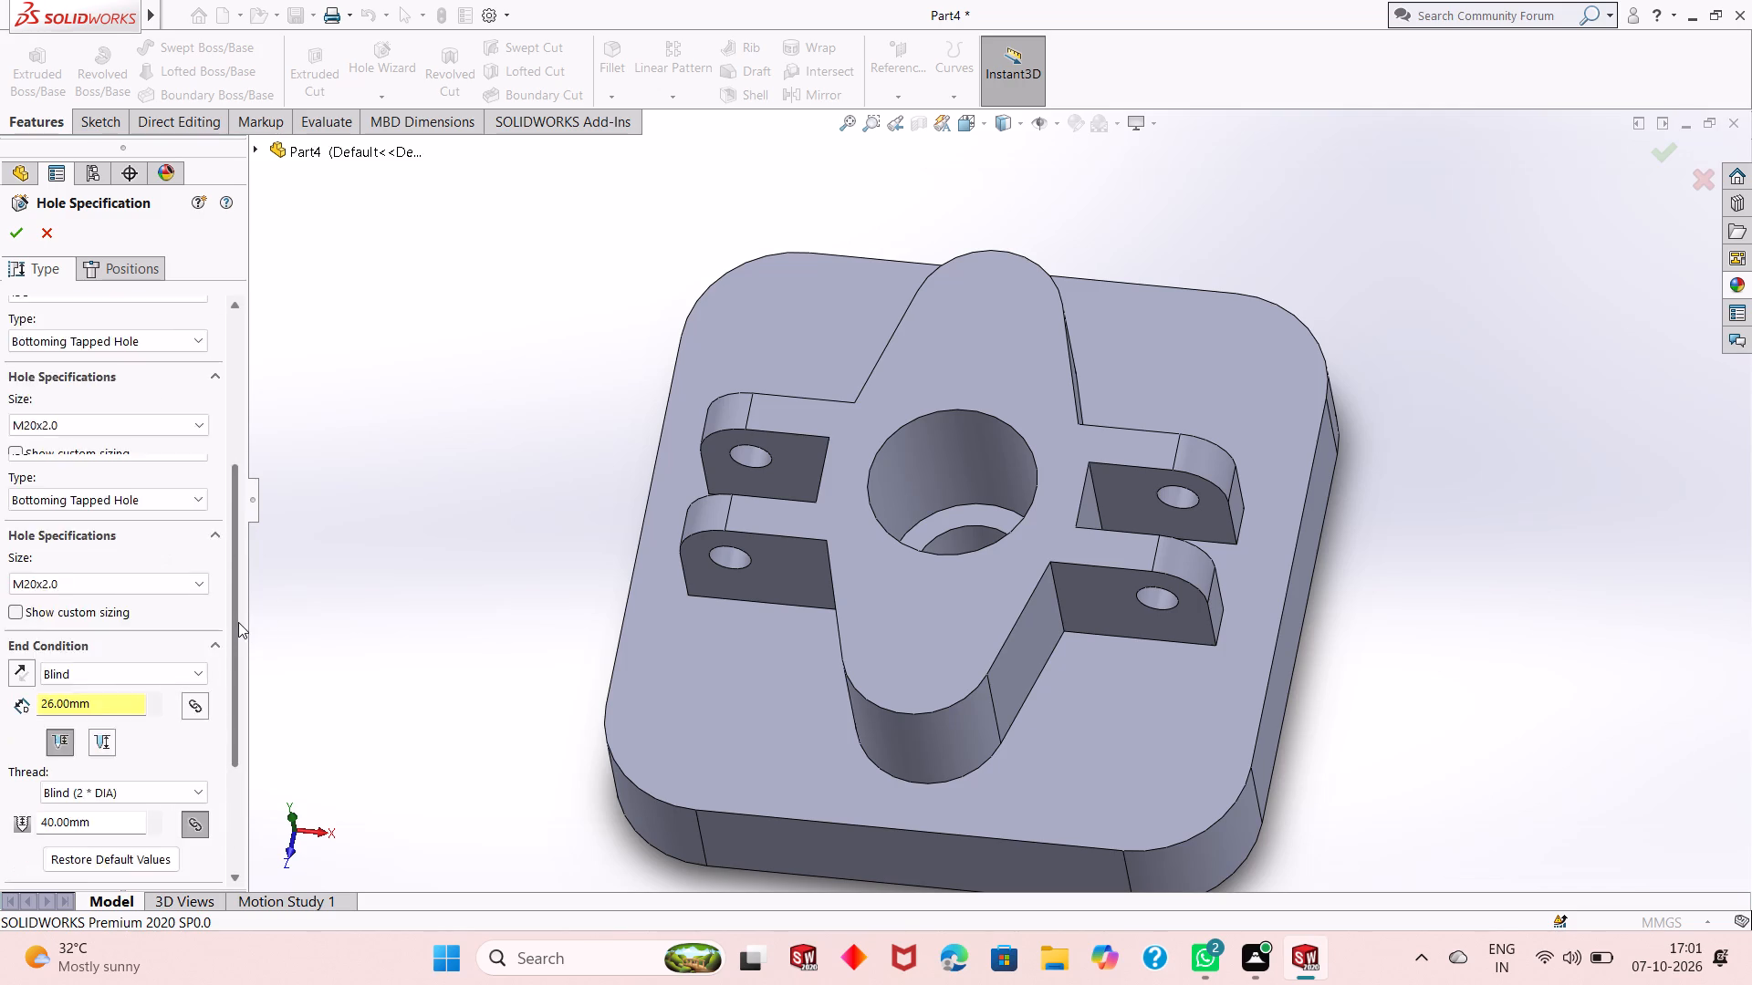
scroll(238, 622, "up", 2)
left_click(124, 264)
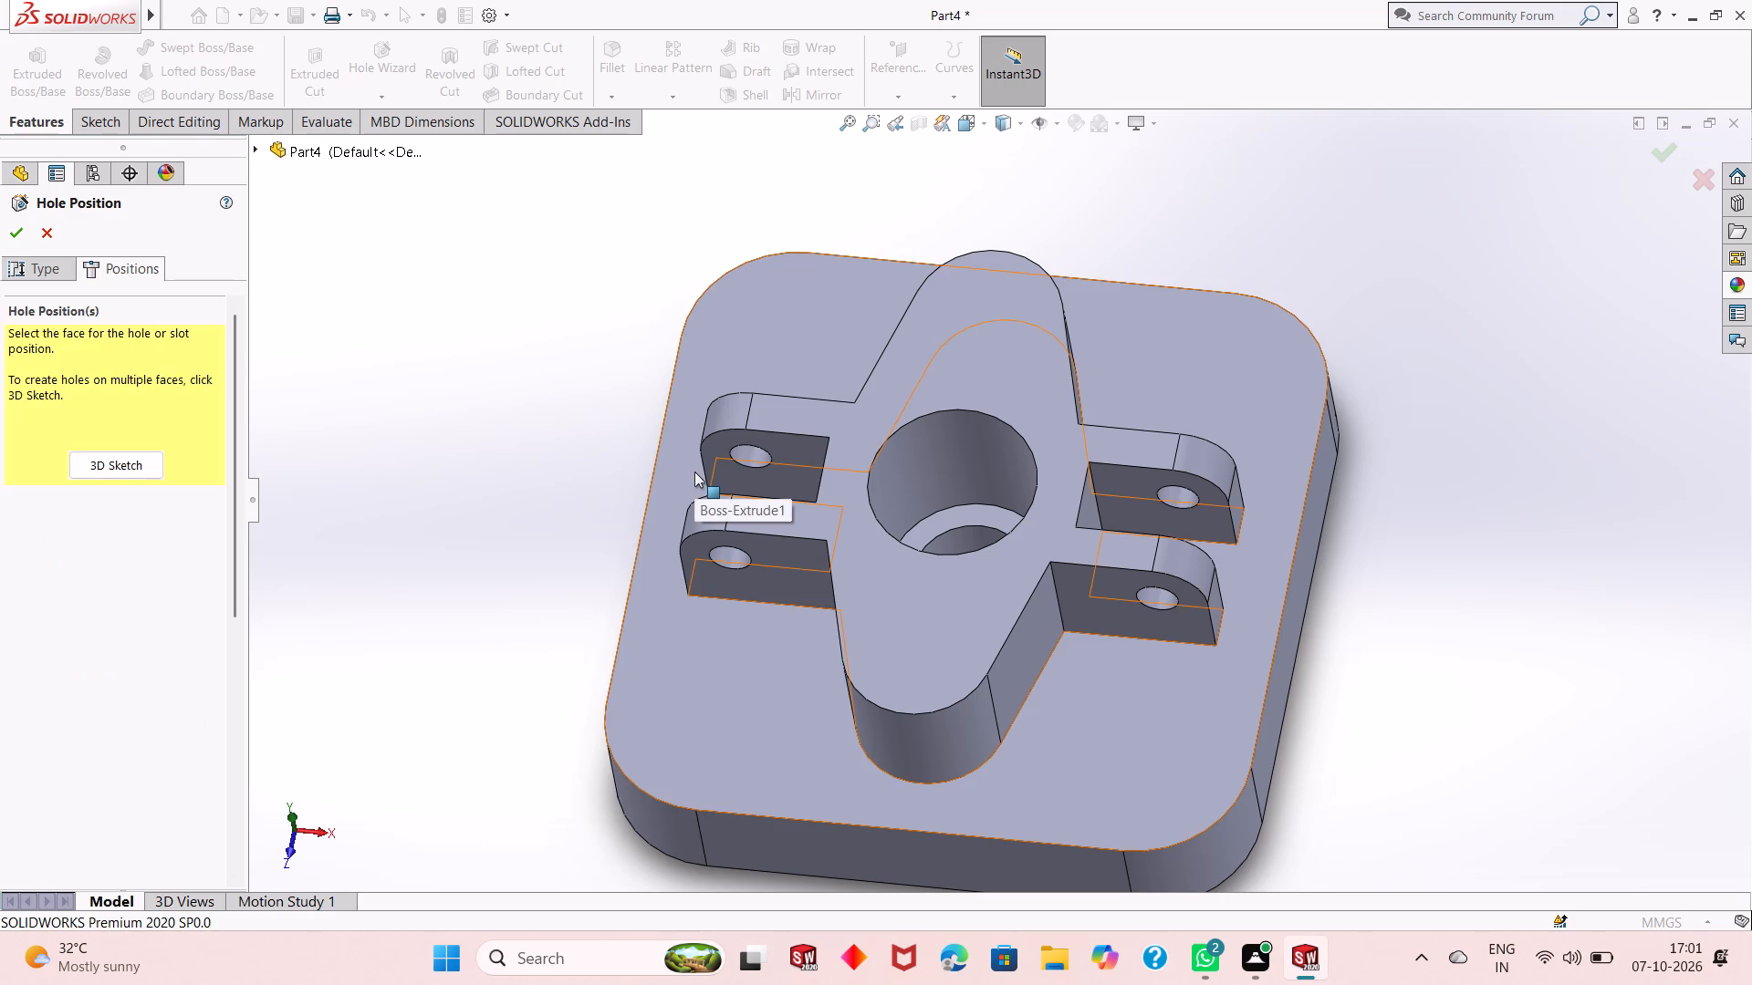
left_click(980, 351)
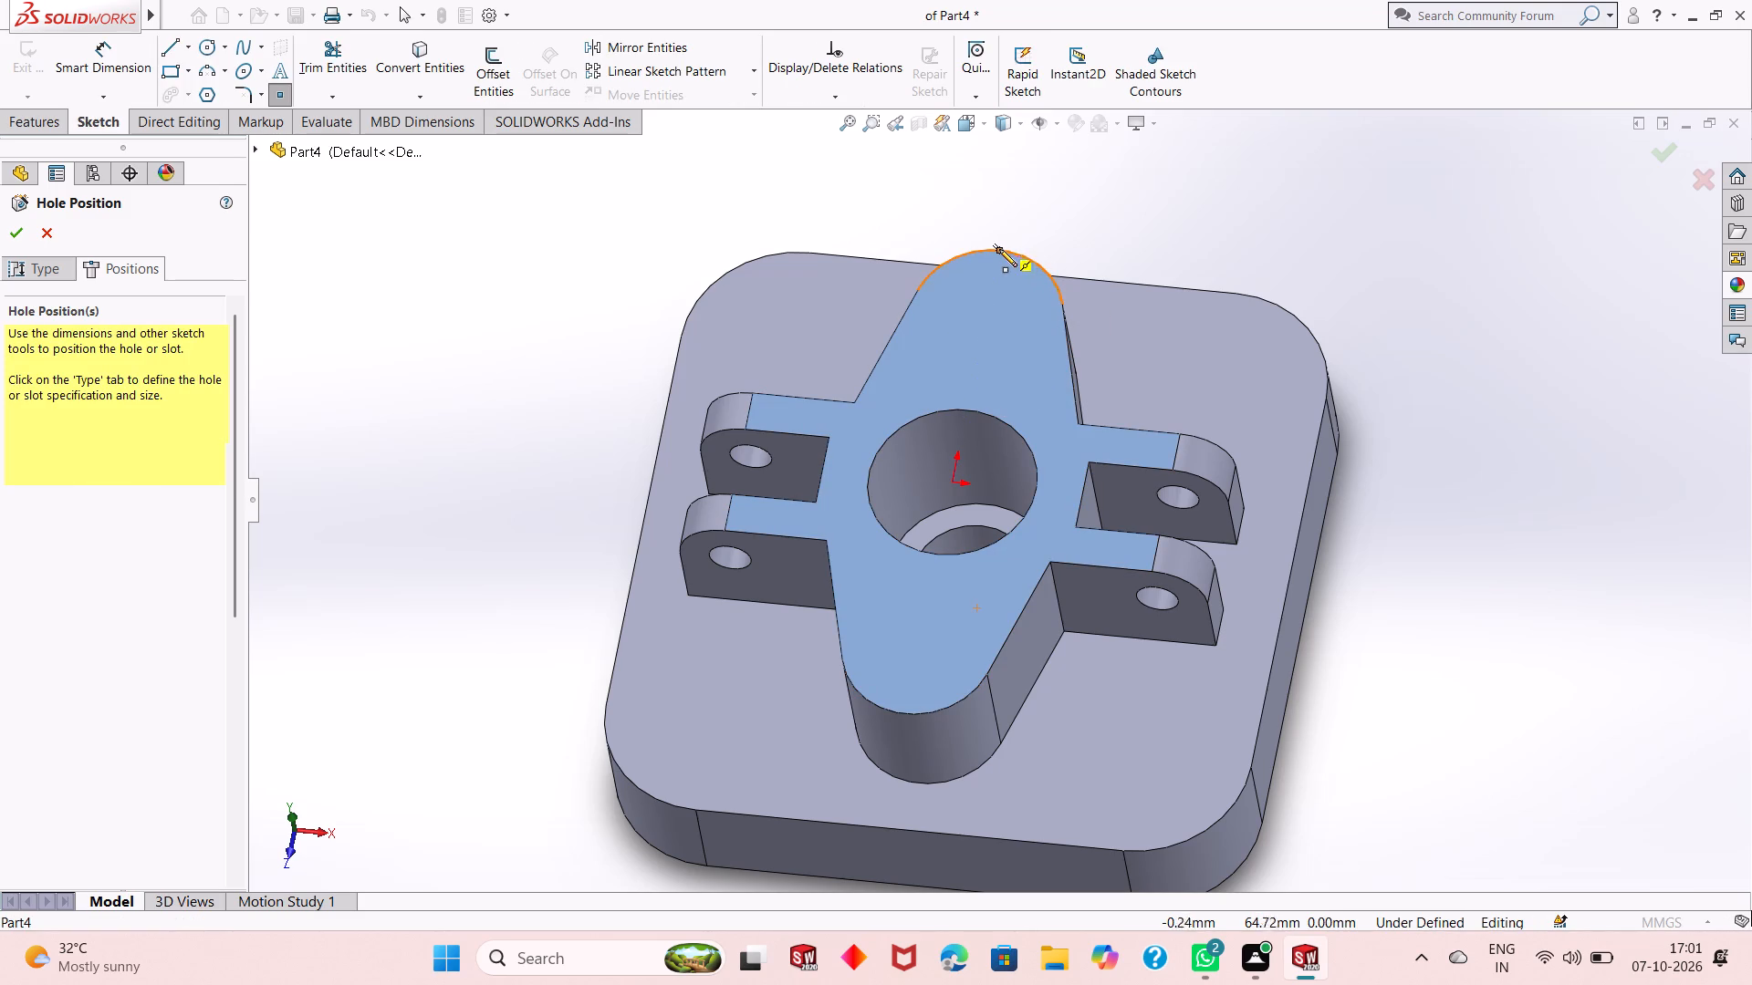
left_click(986, 316)
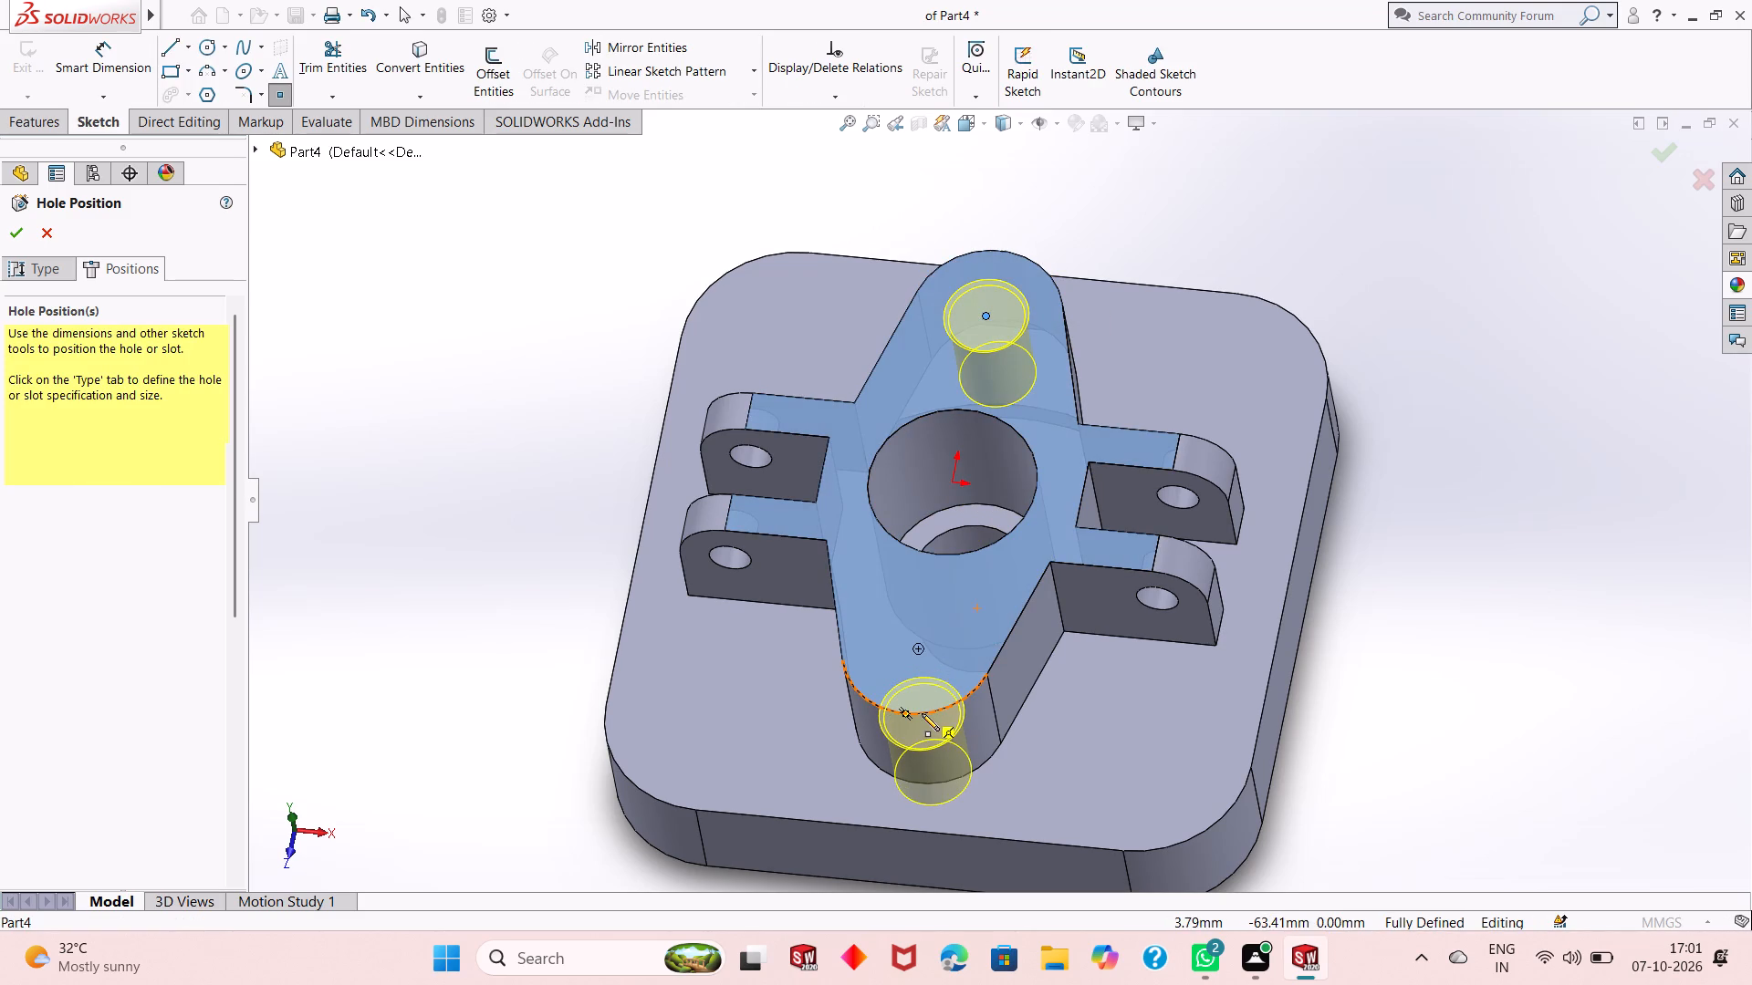
left_click(918, 646)
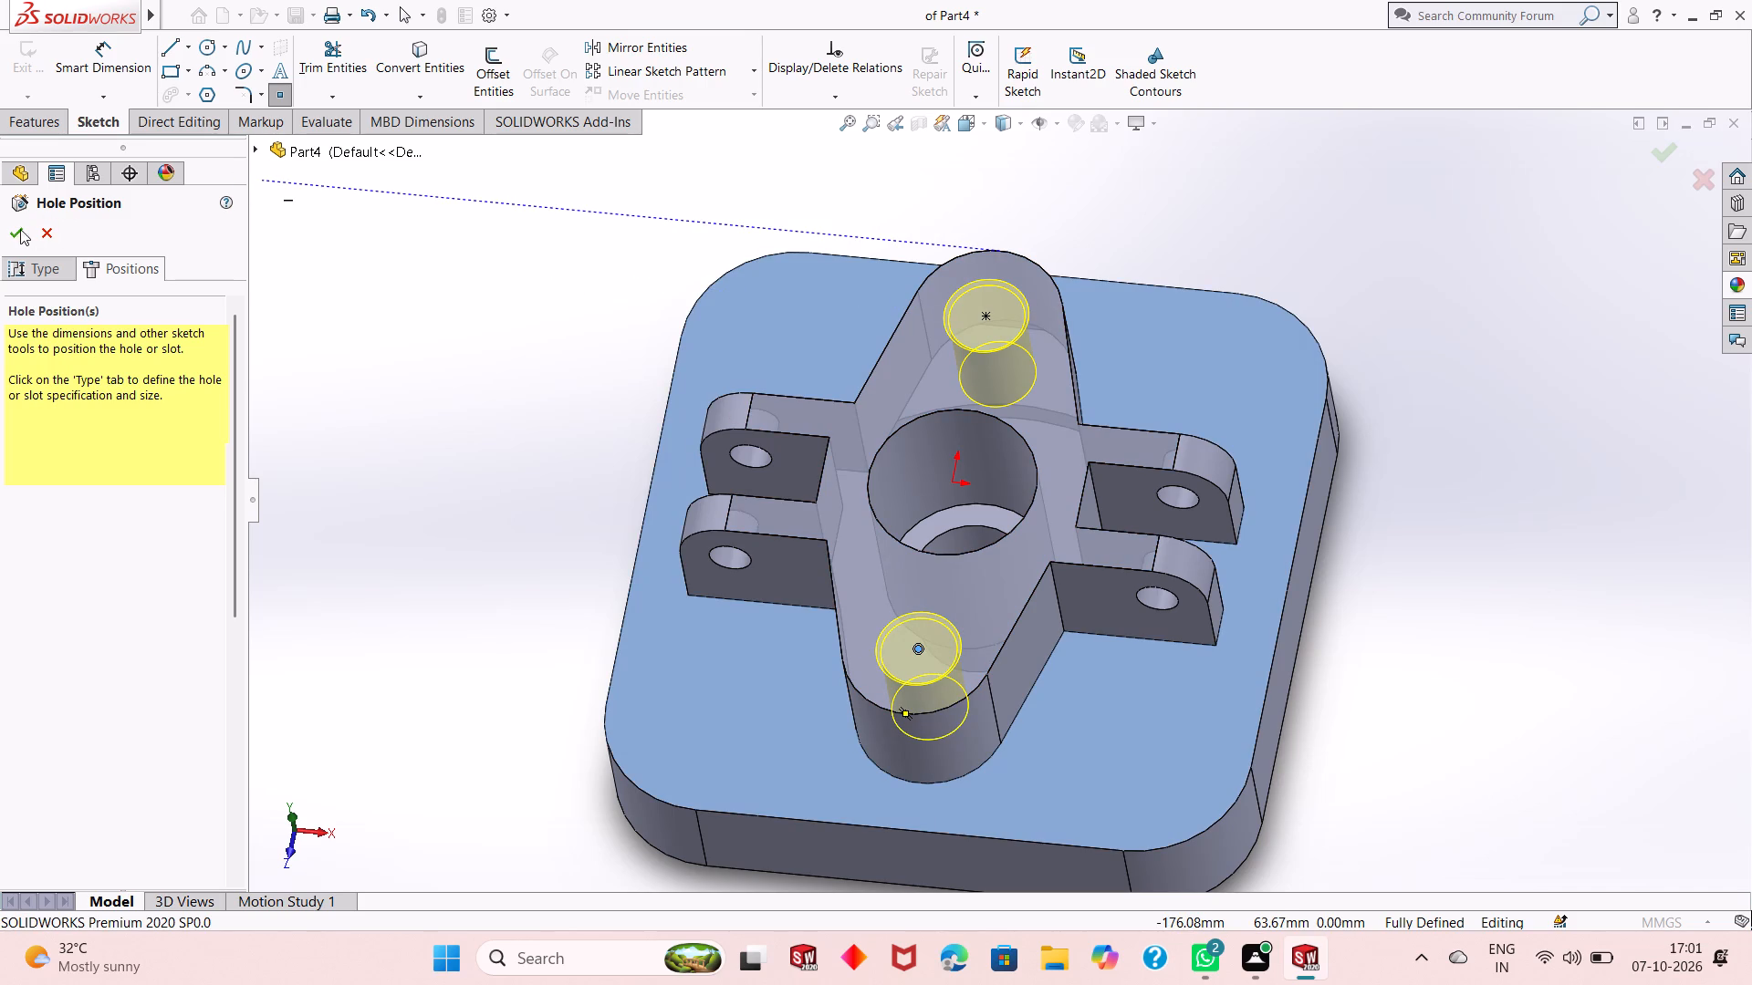
left_click(8, 229)
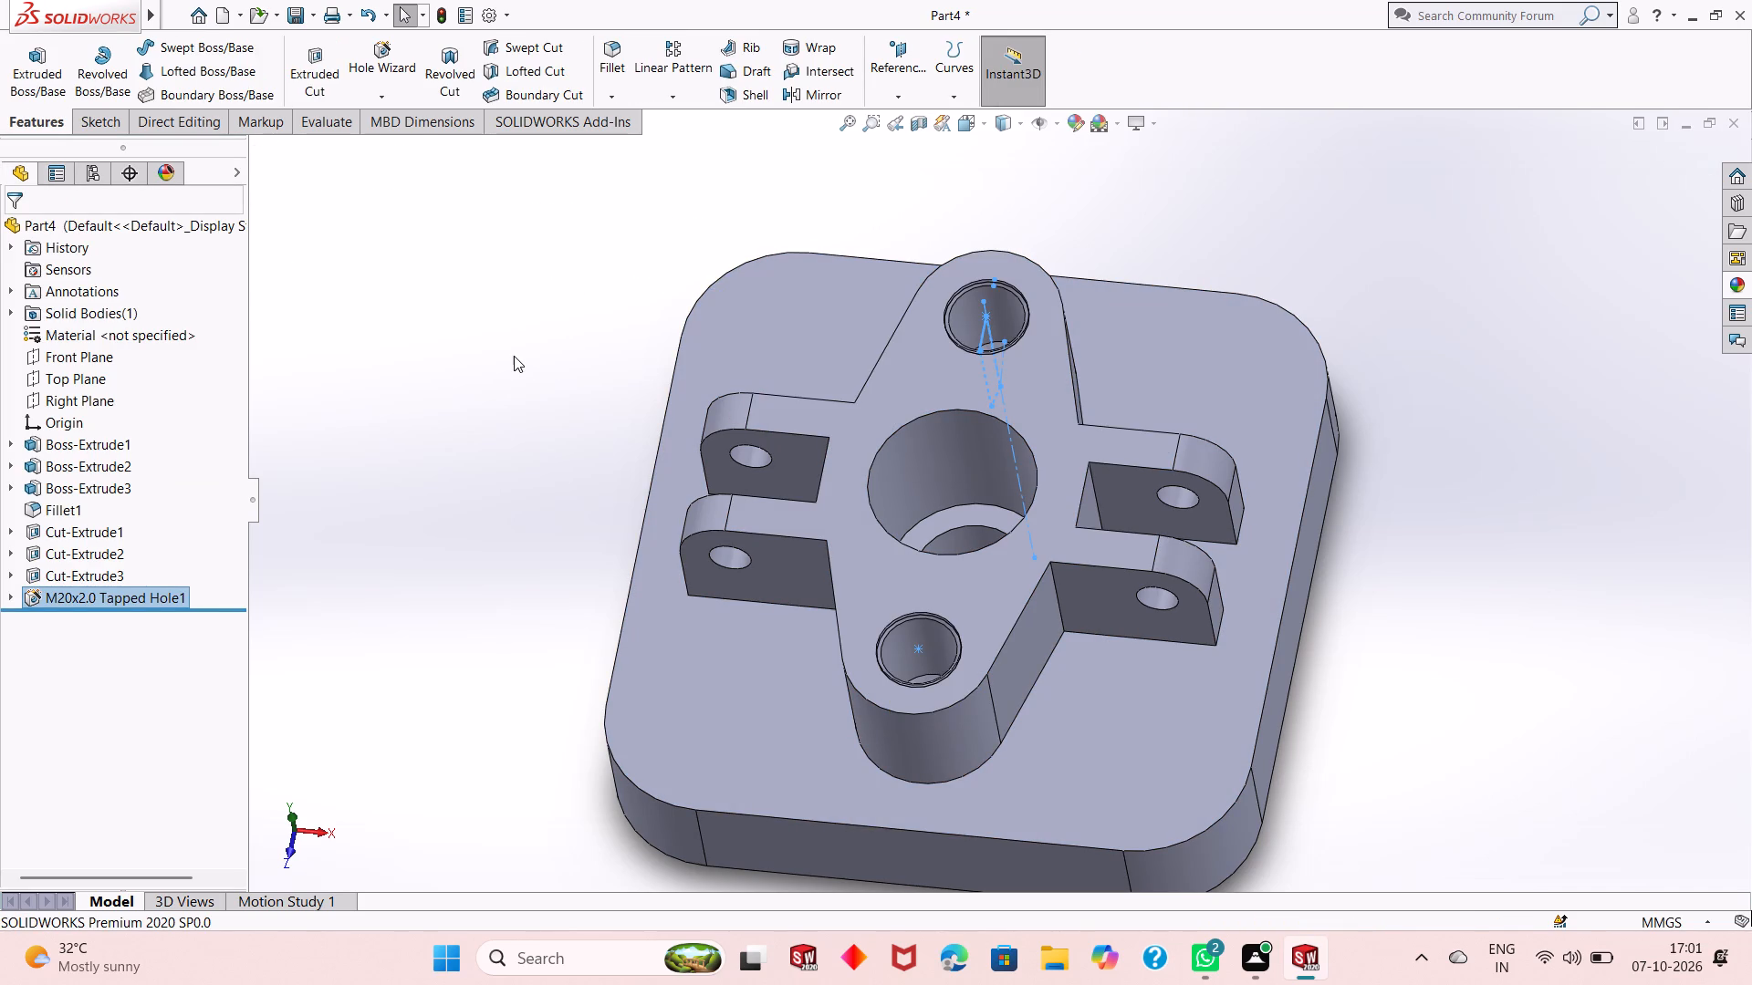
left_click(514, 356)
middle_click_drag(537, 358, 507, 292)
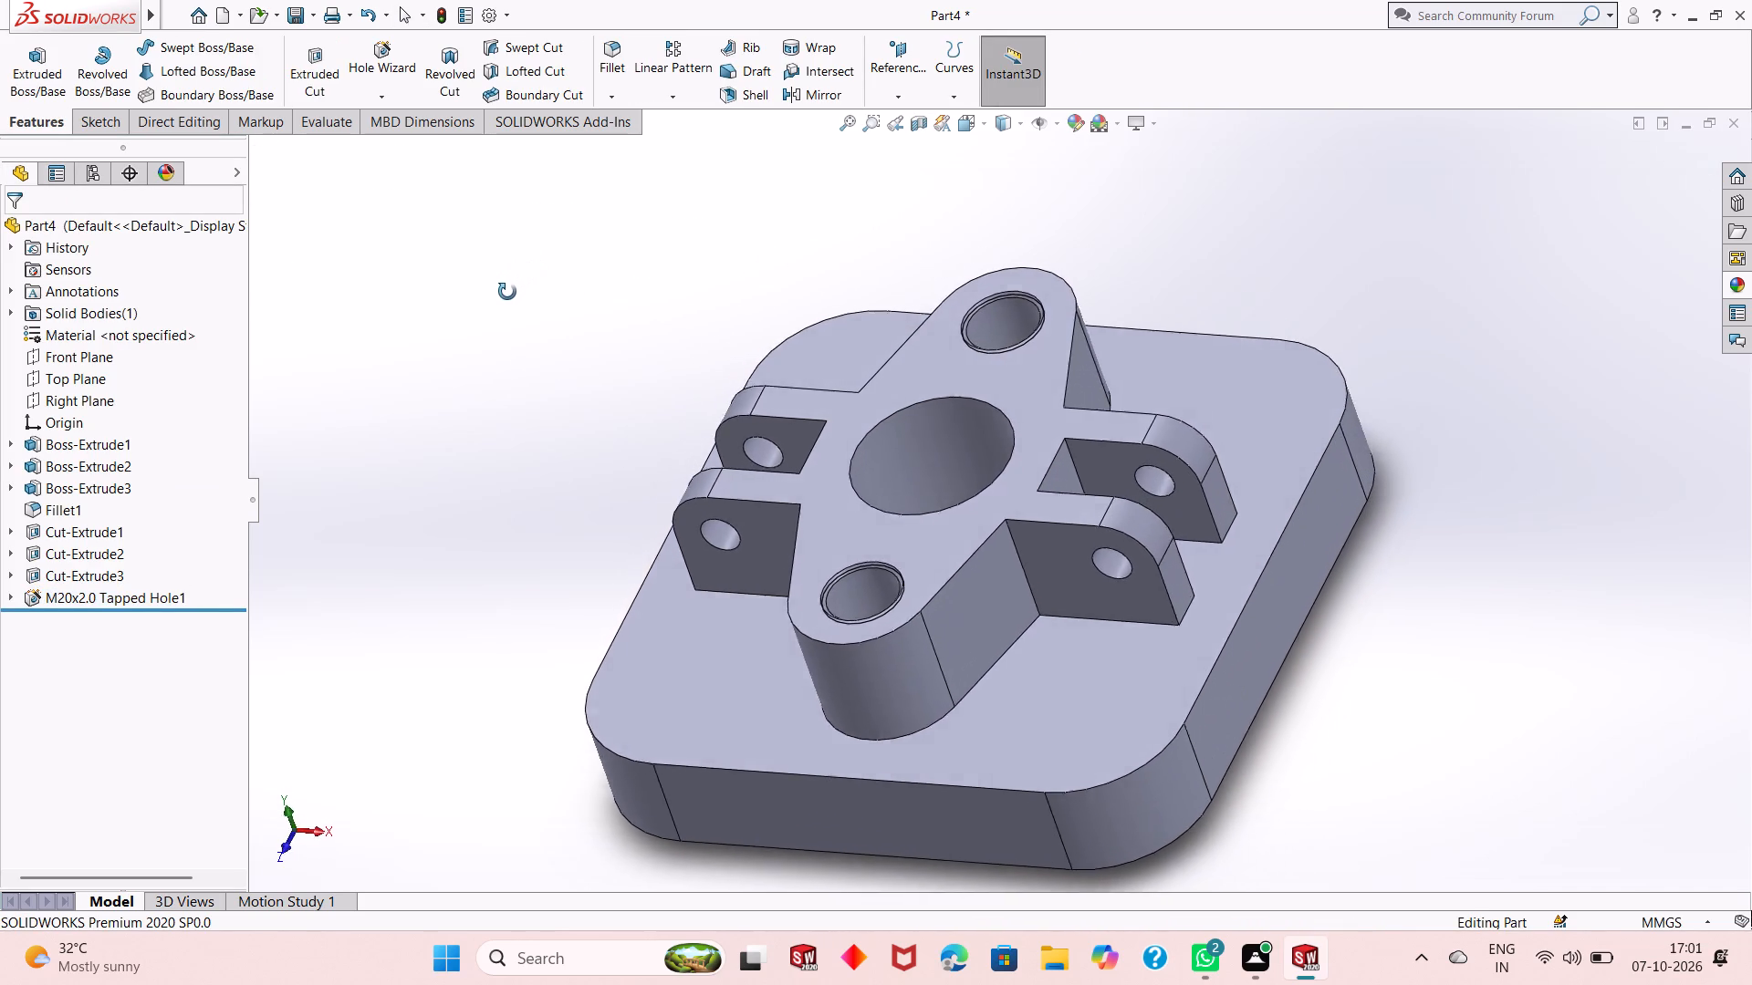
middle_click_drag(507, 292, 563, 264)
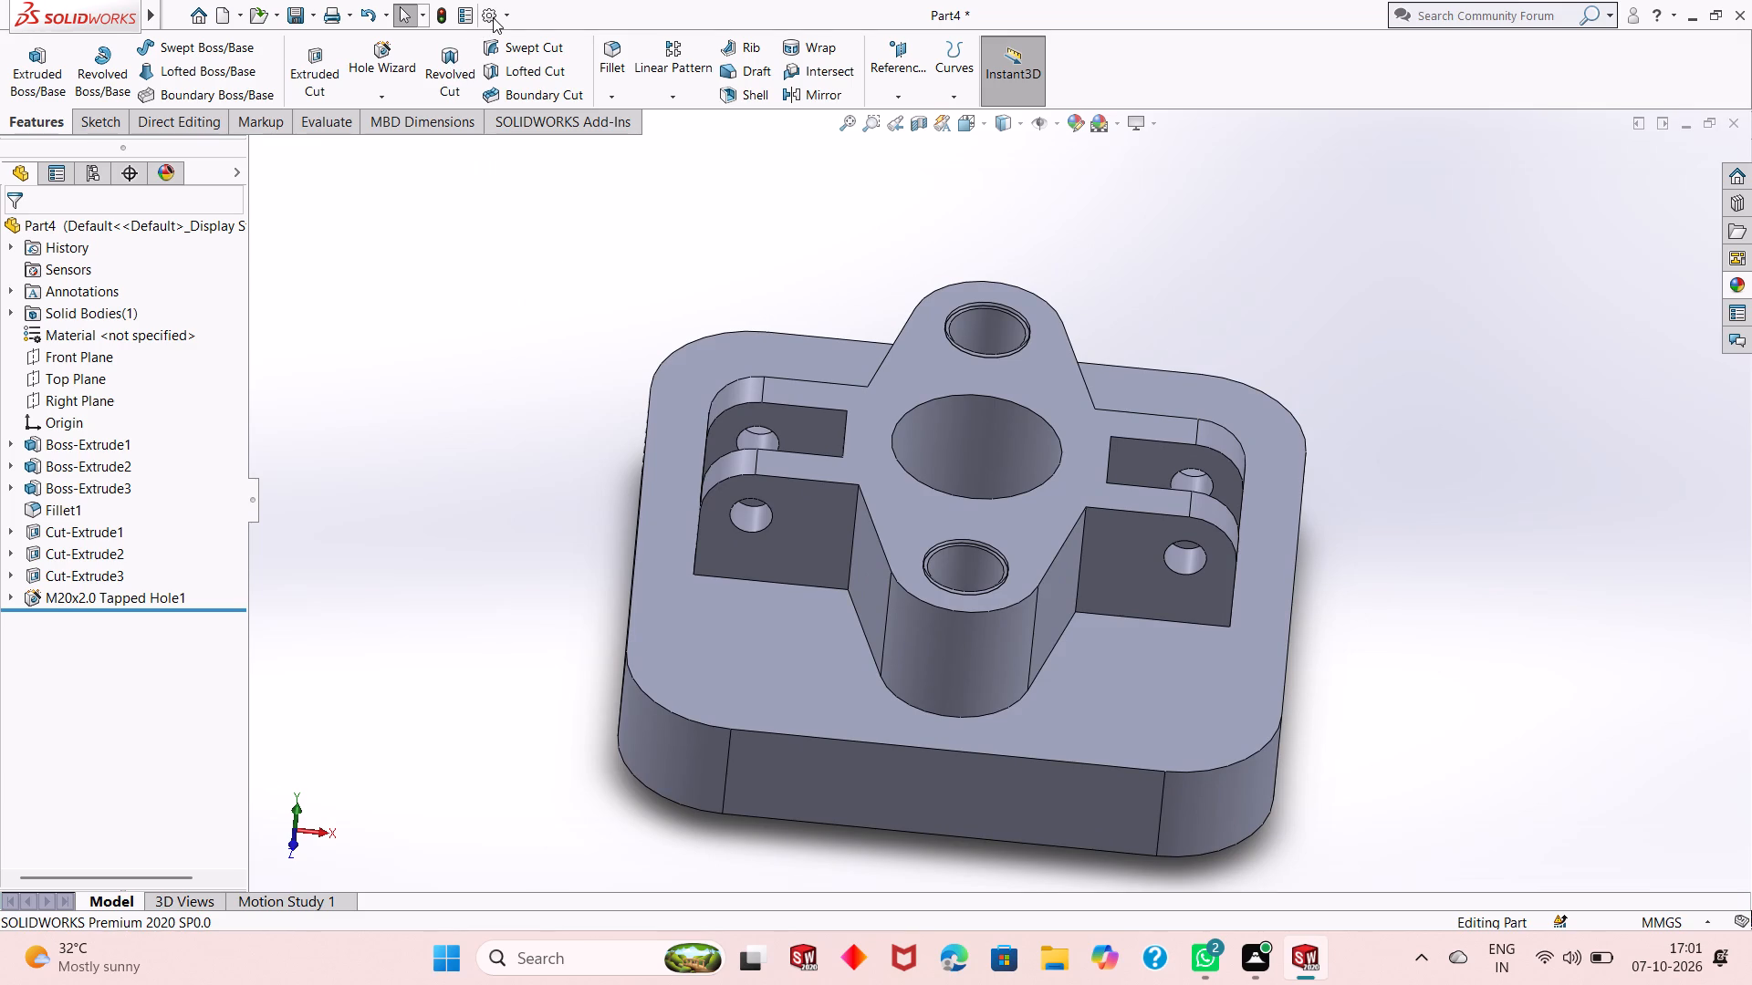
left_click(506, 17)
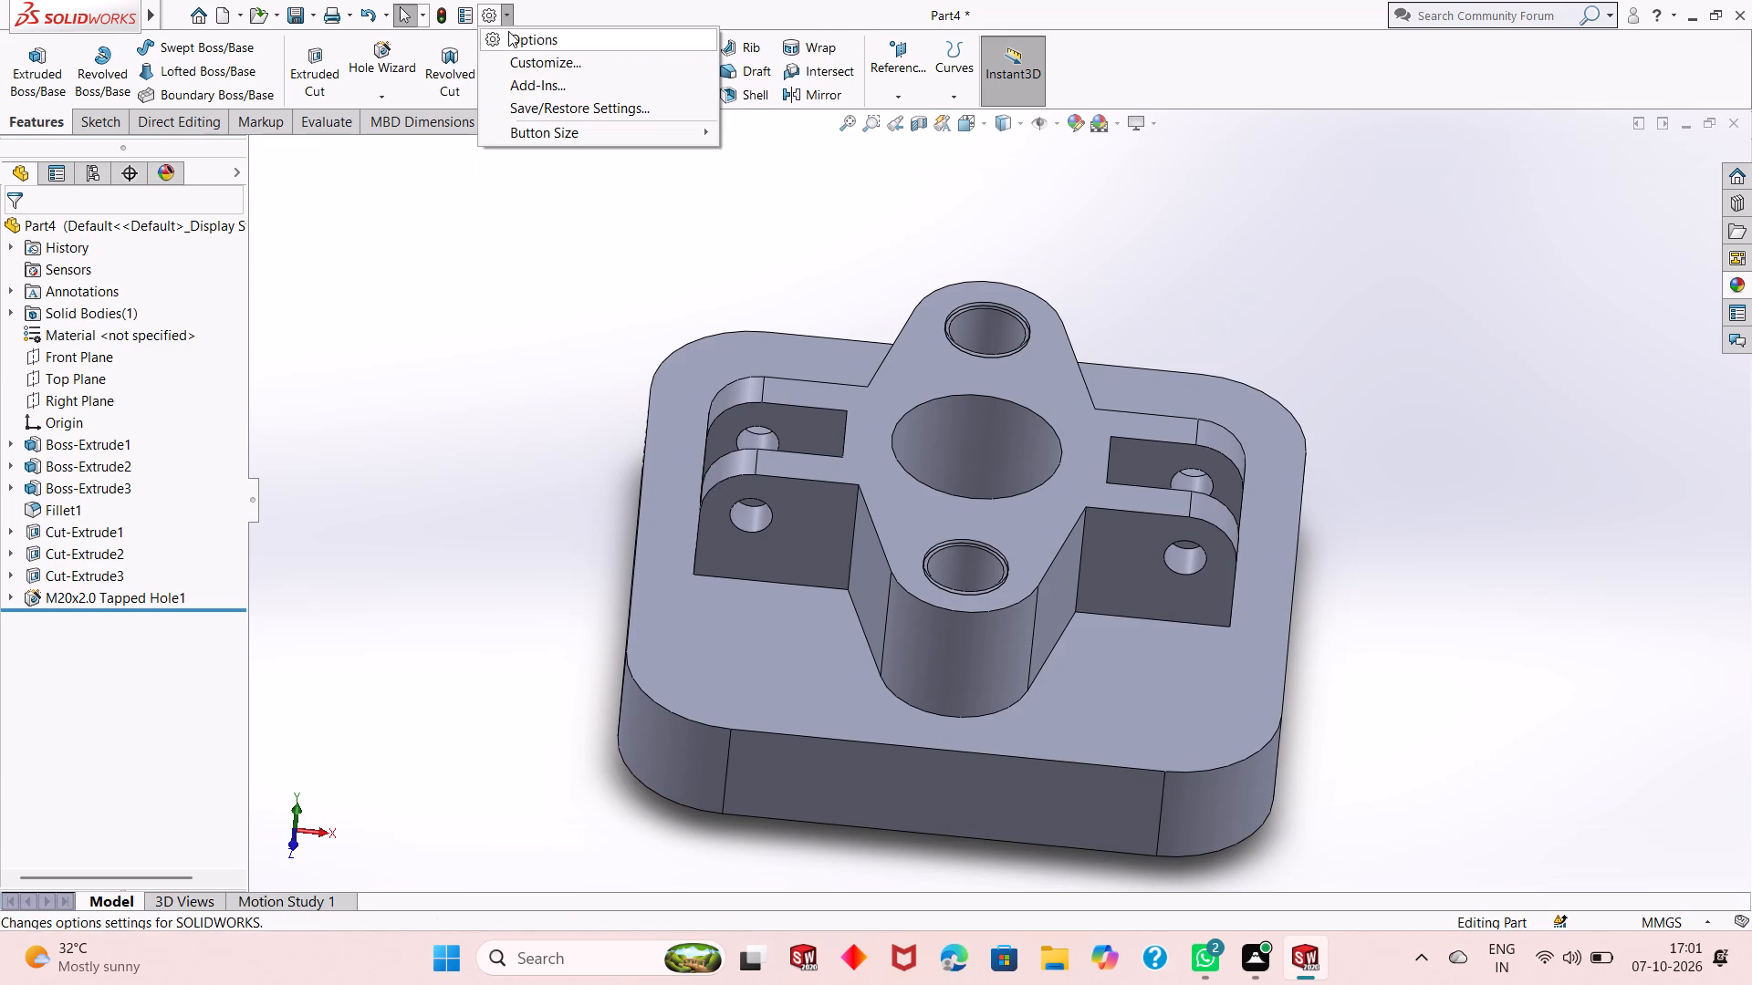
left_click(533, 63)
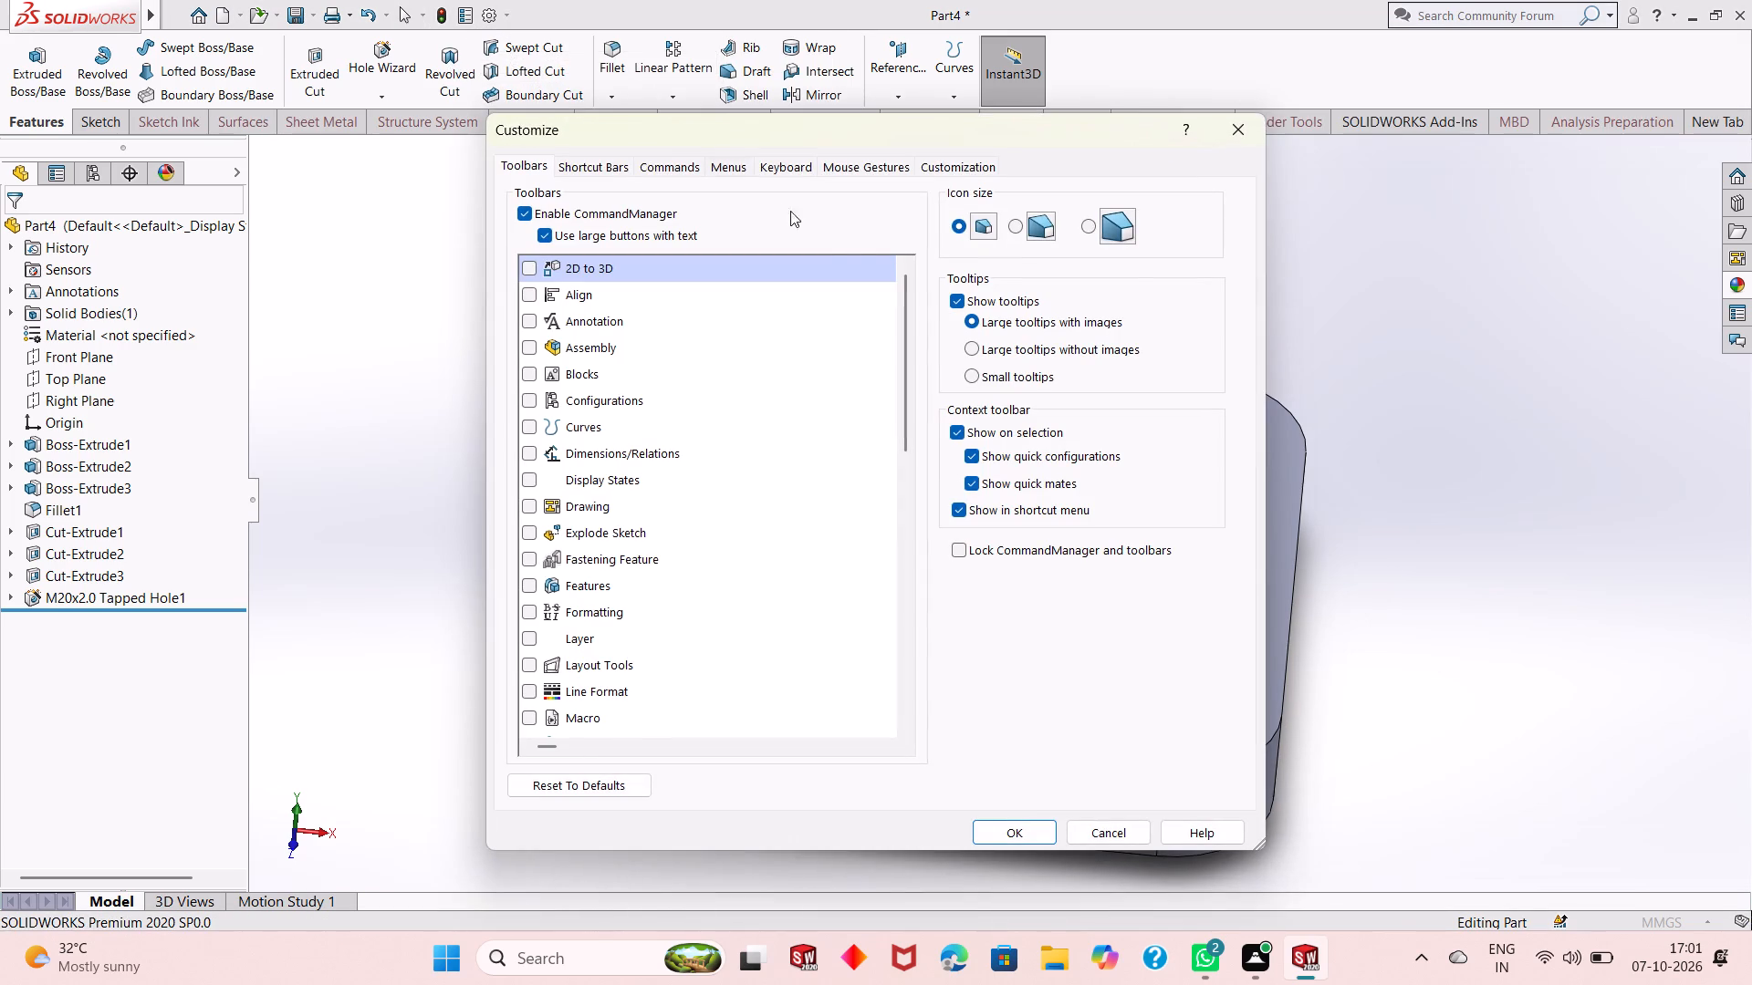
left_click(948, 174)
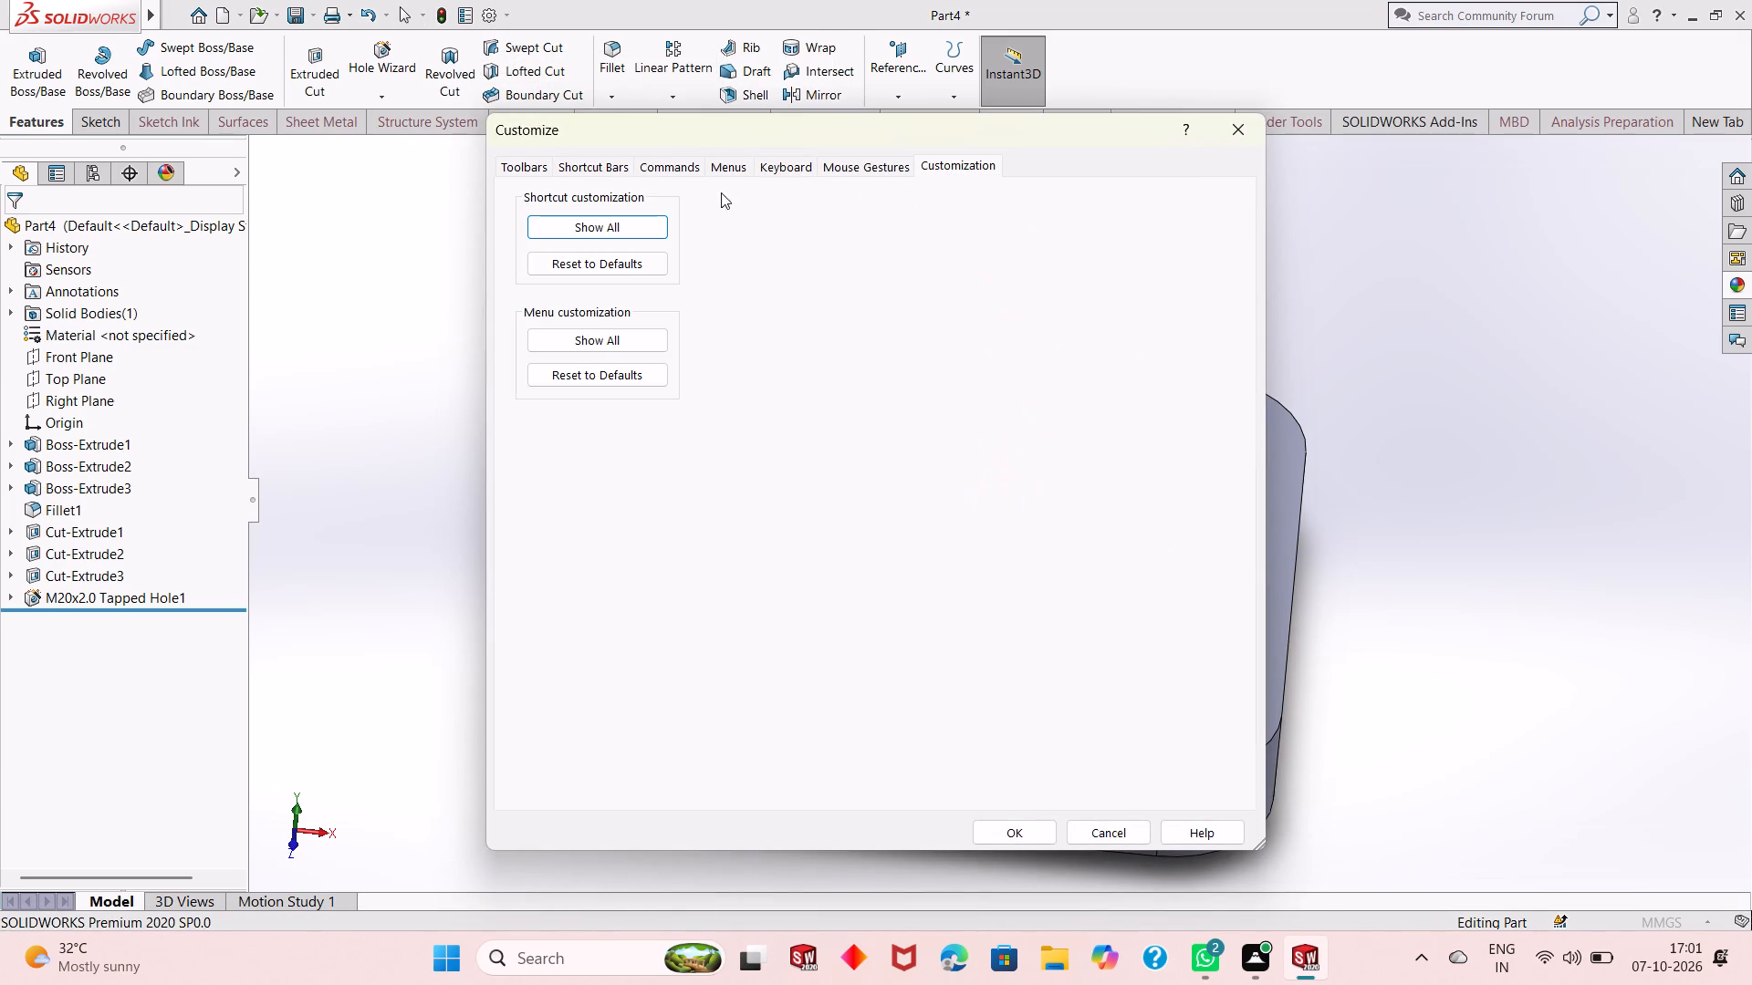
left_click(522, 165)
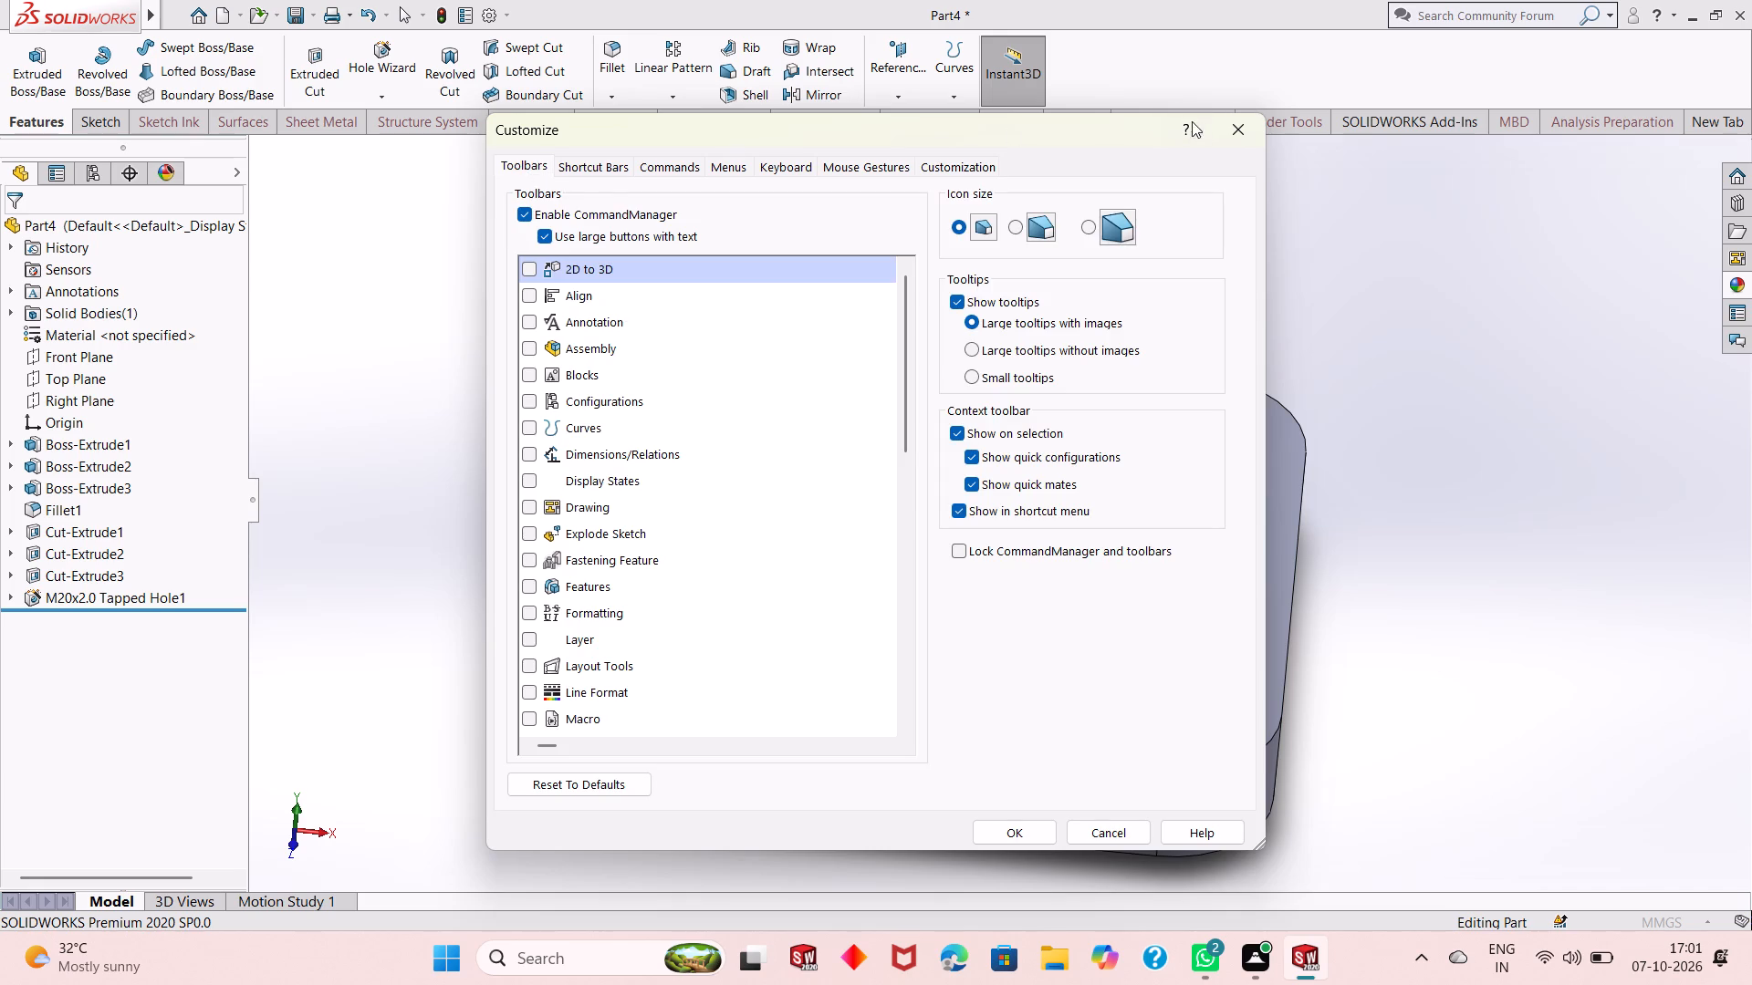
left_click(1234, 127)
Enable shaded cosmetic threads in the document's detailing display settings.
left_click(494, 15)
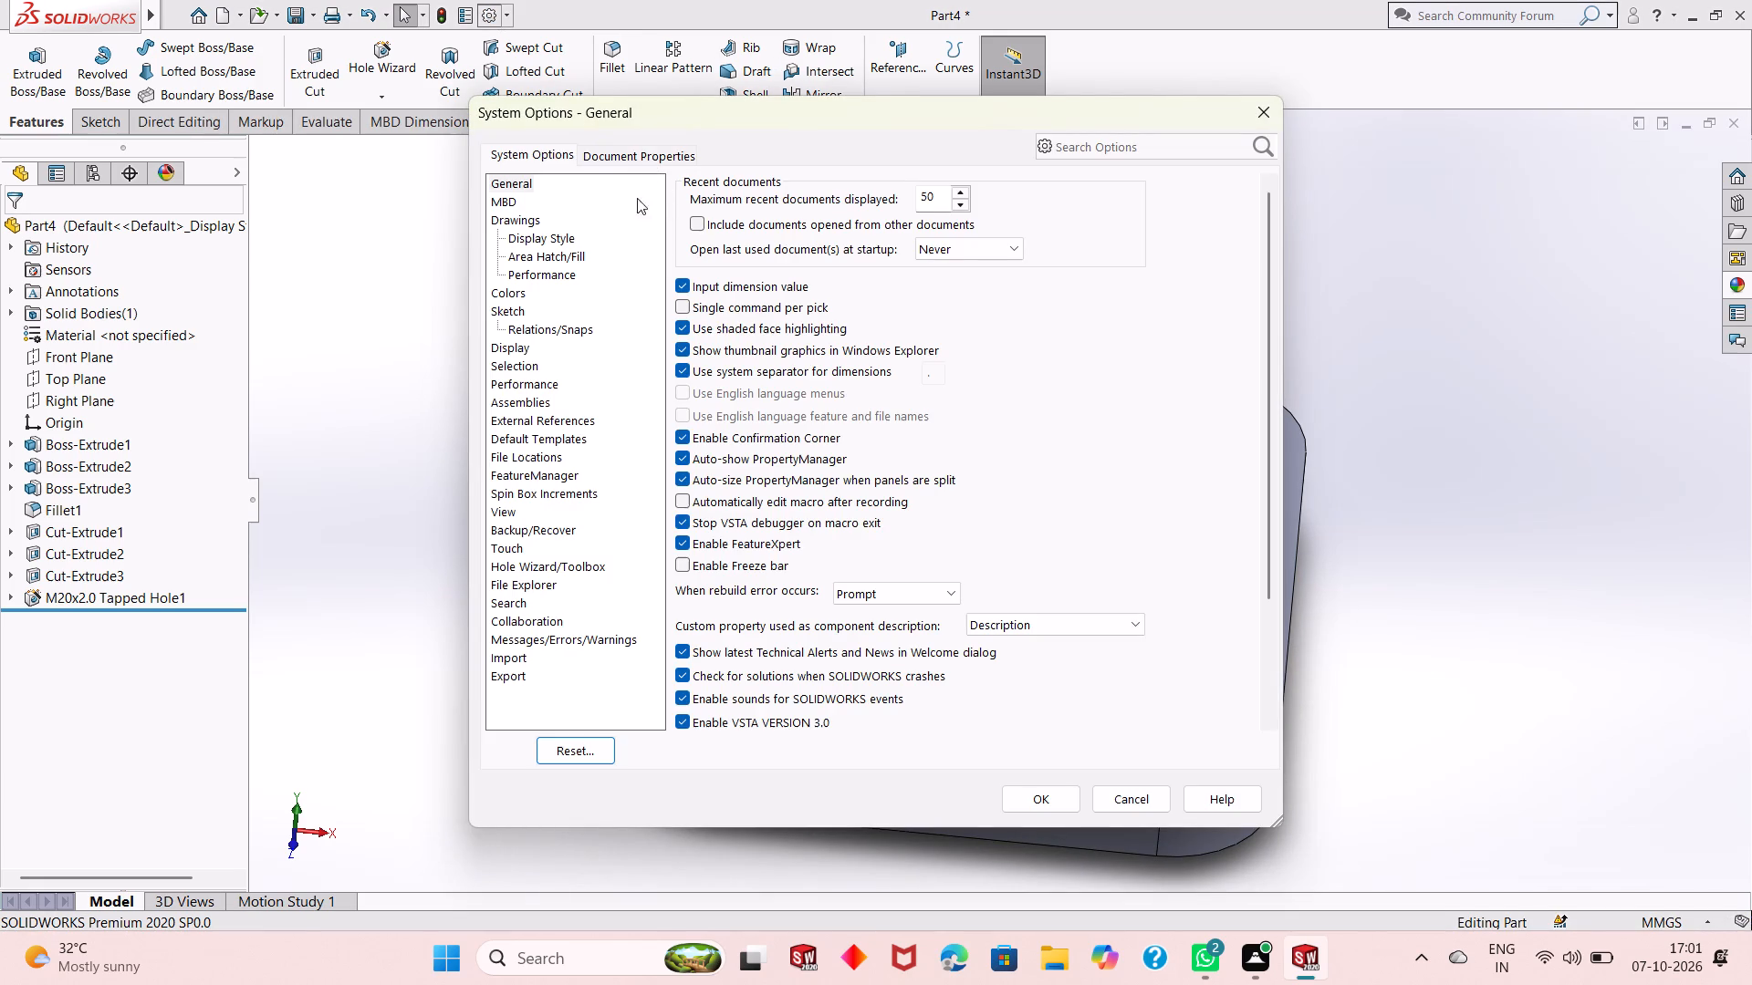
left_click(517, 351)
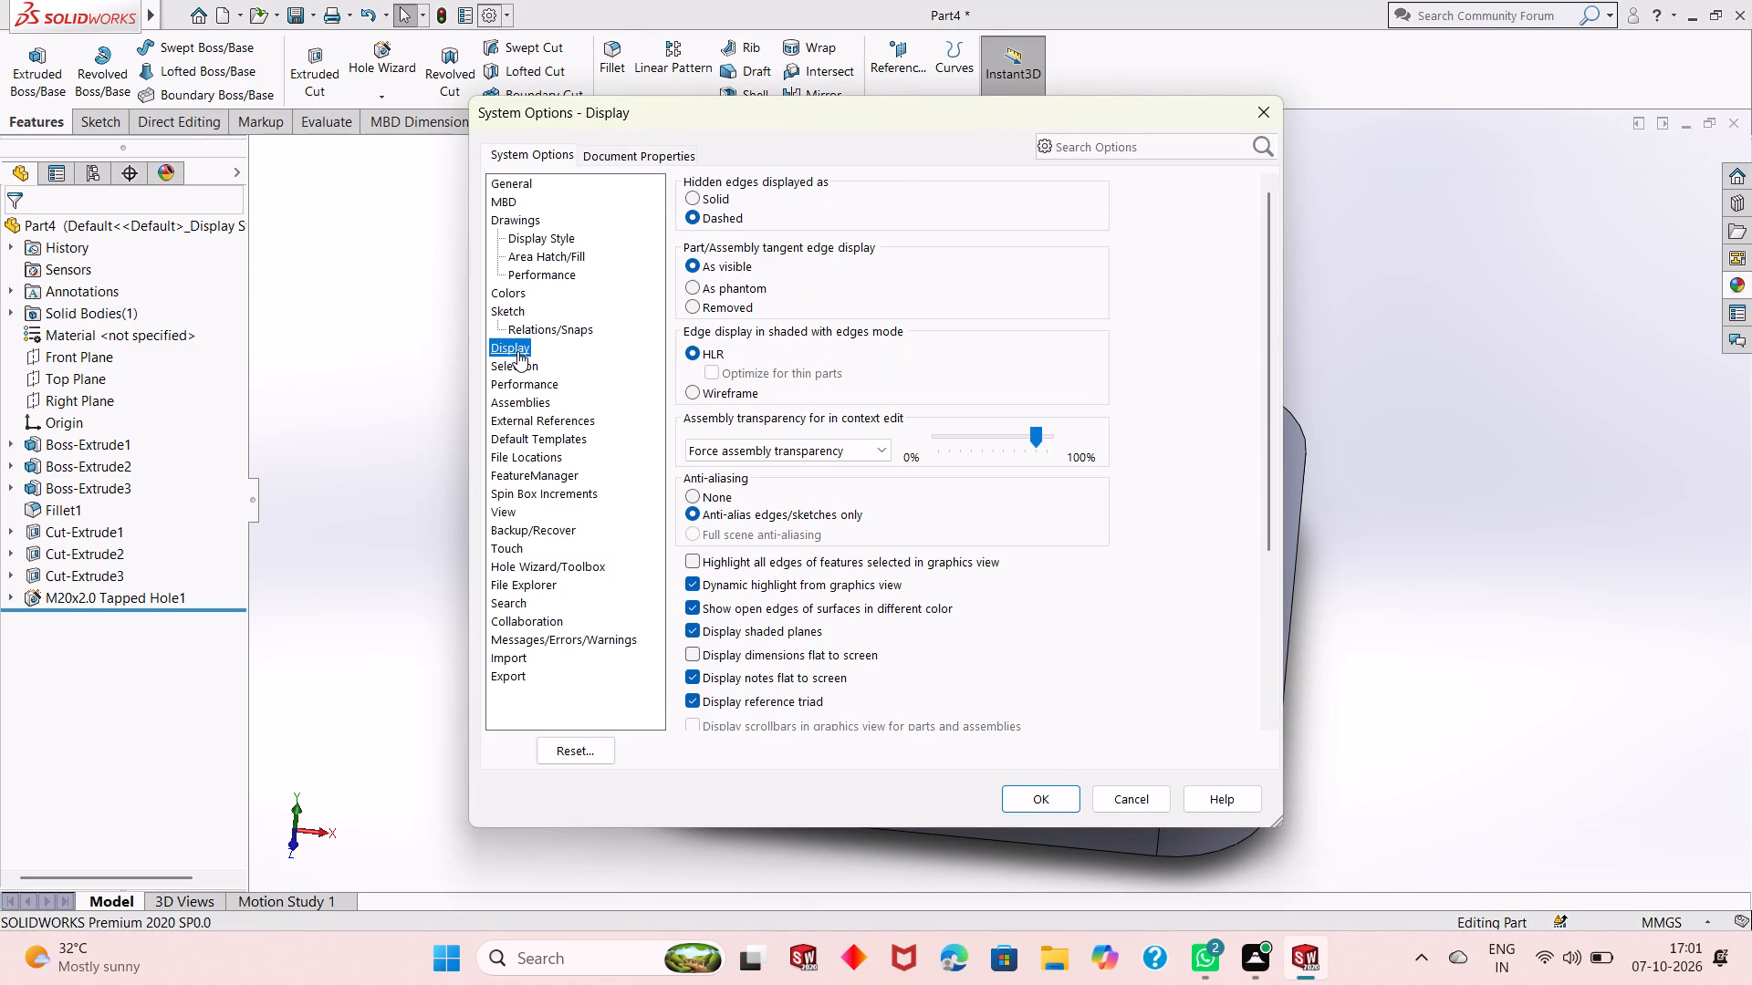
left_click(615, 160)
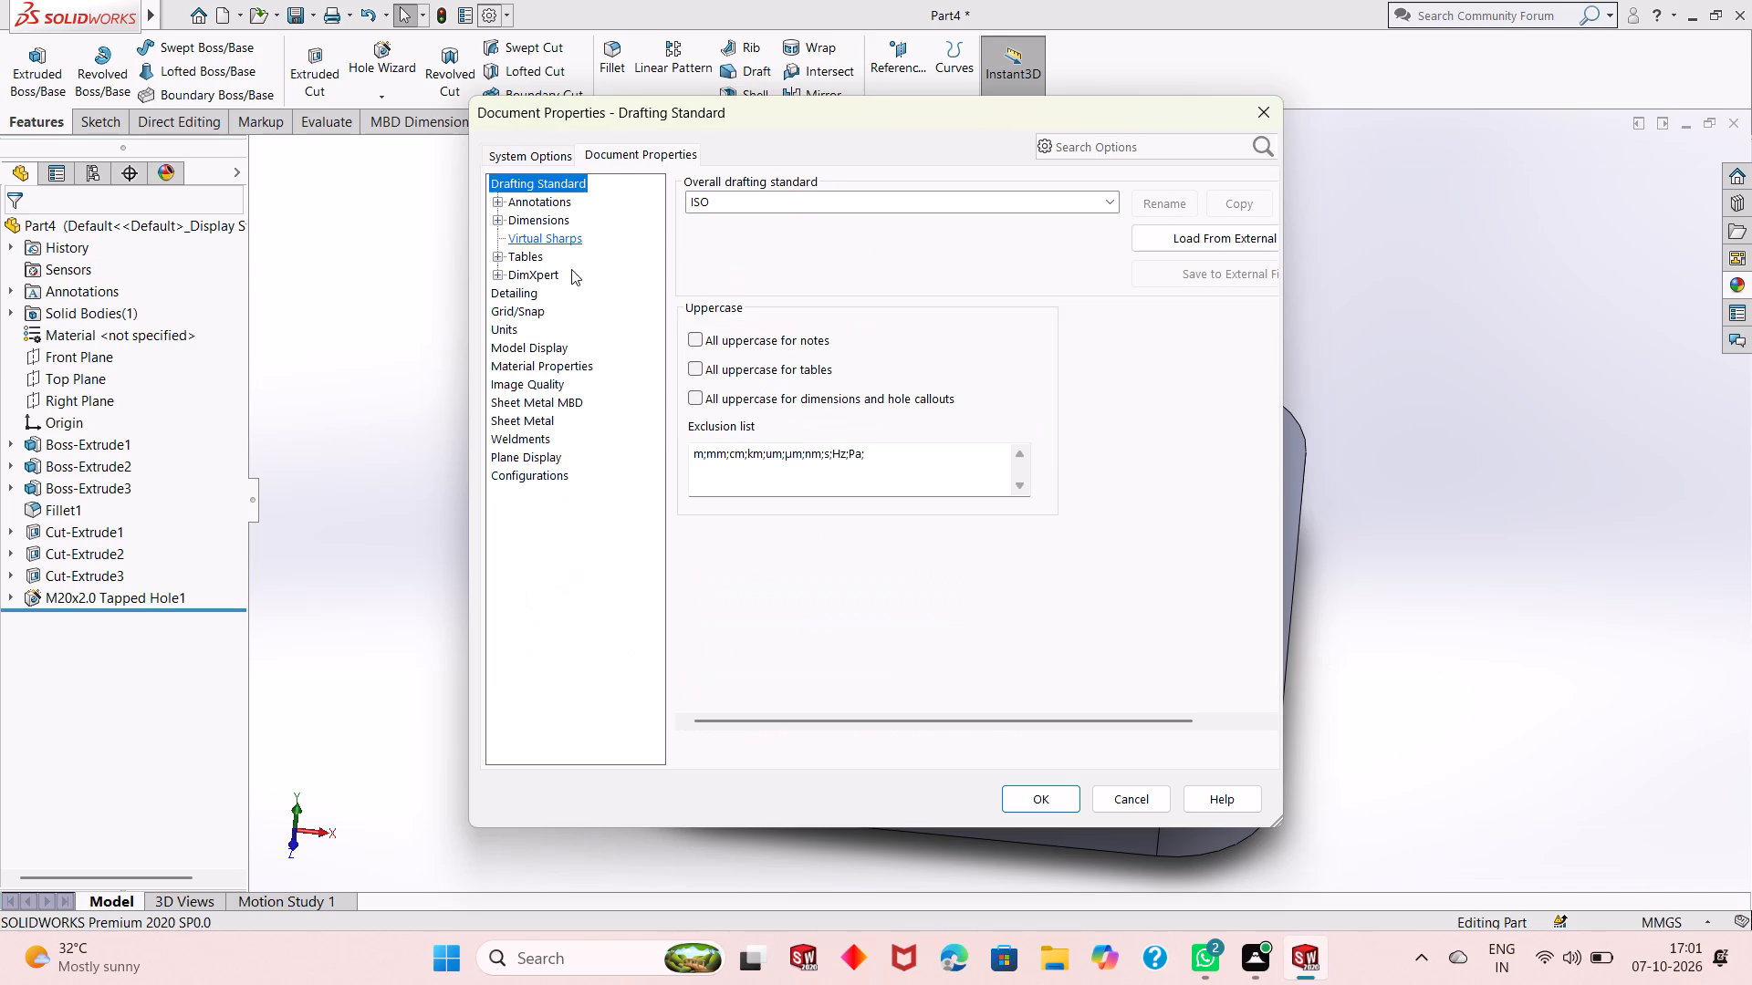
left_click(510, 291)
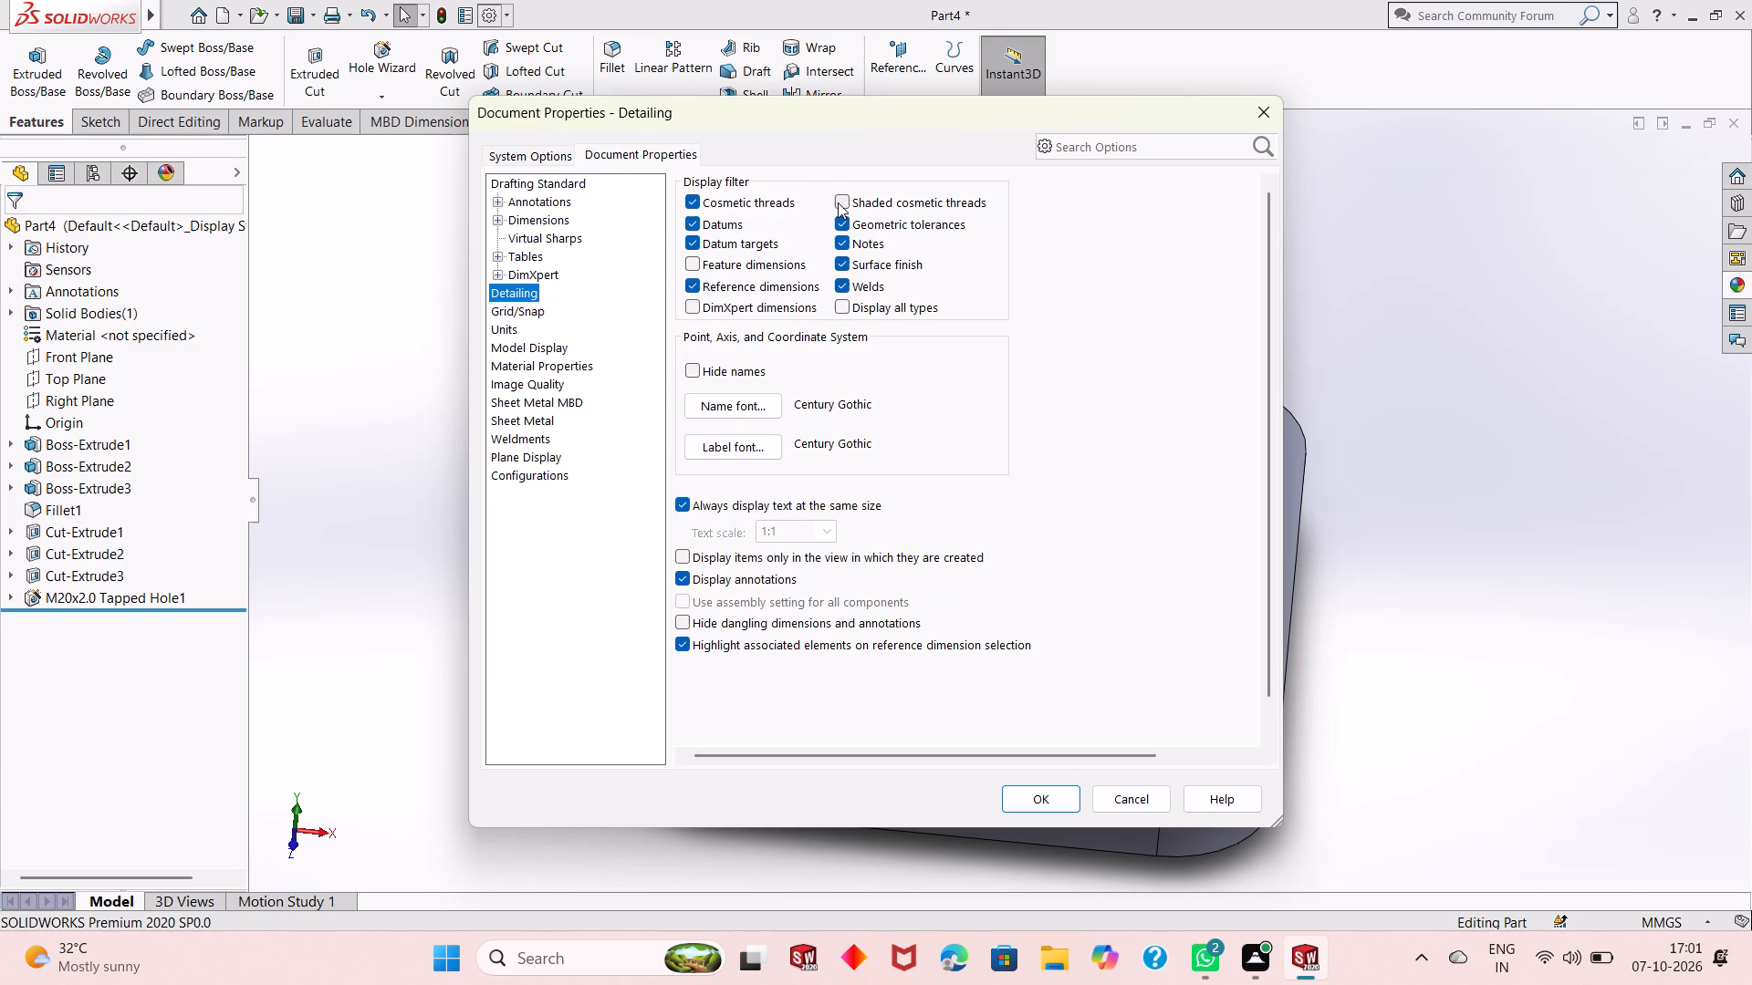
left_click(838, 202)
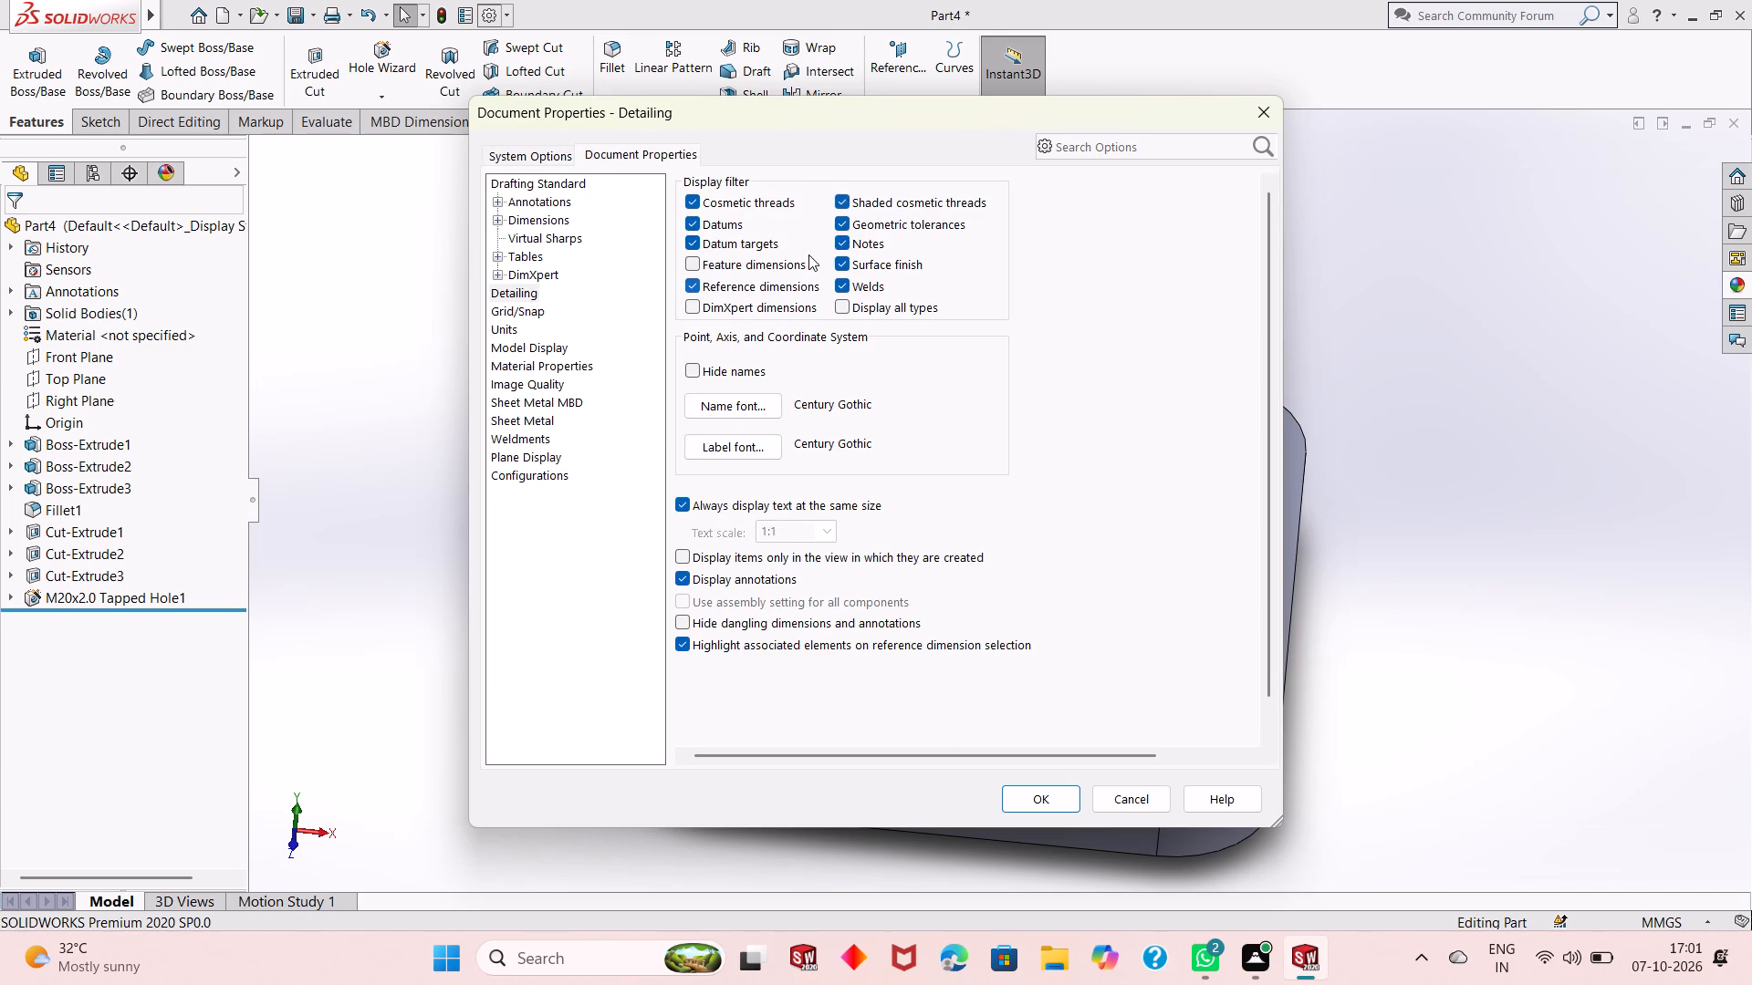
left_click(1033, 804)
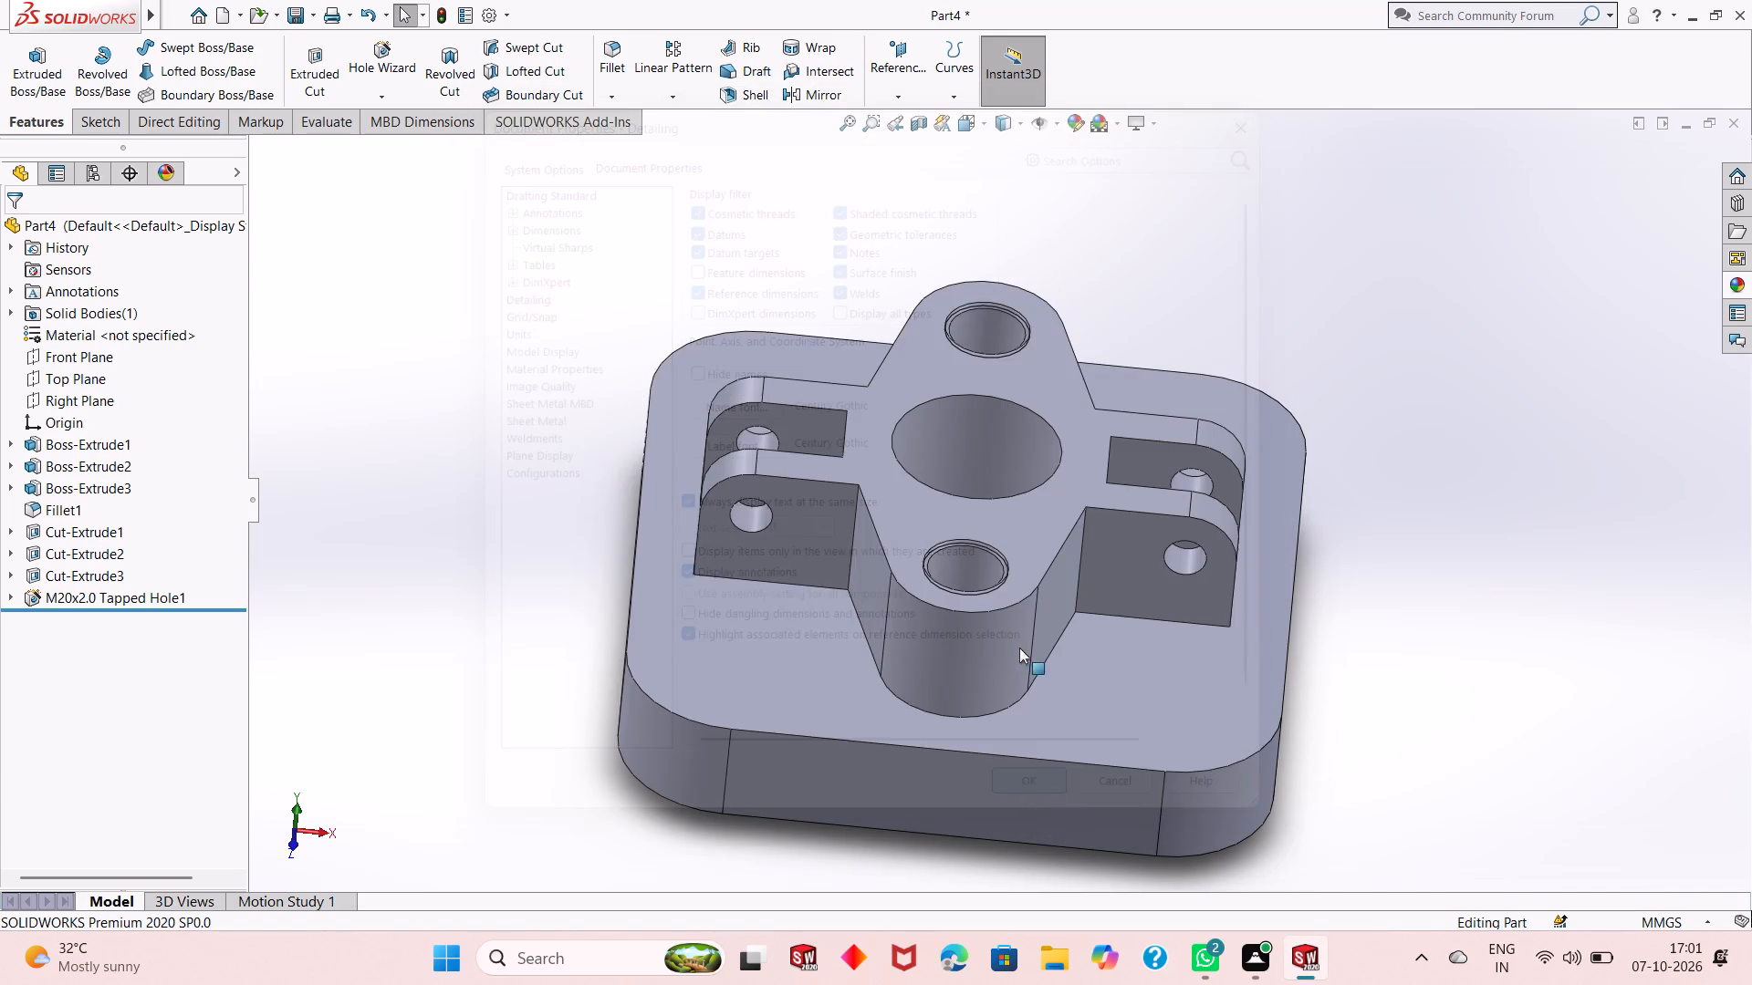
Start a sketch on the rounded base block's upper face and view it face-on.
middle_click_drag(960, 624, 924, 689)
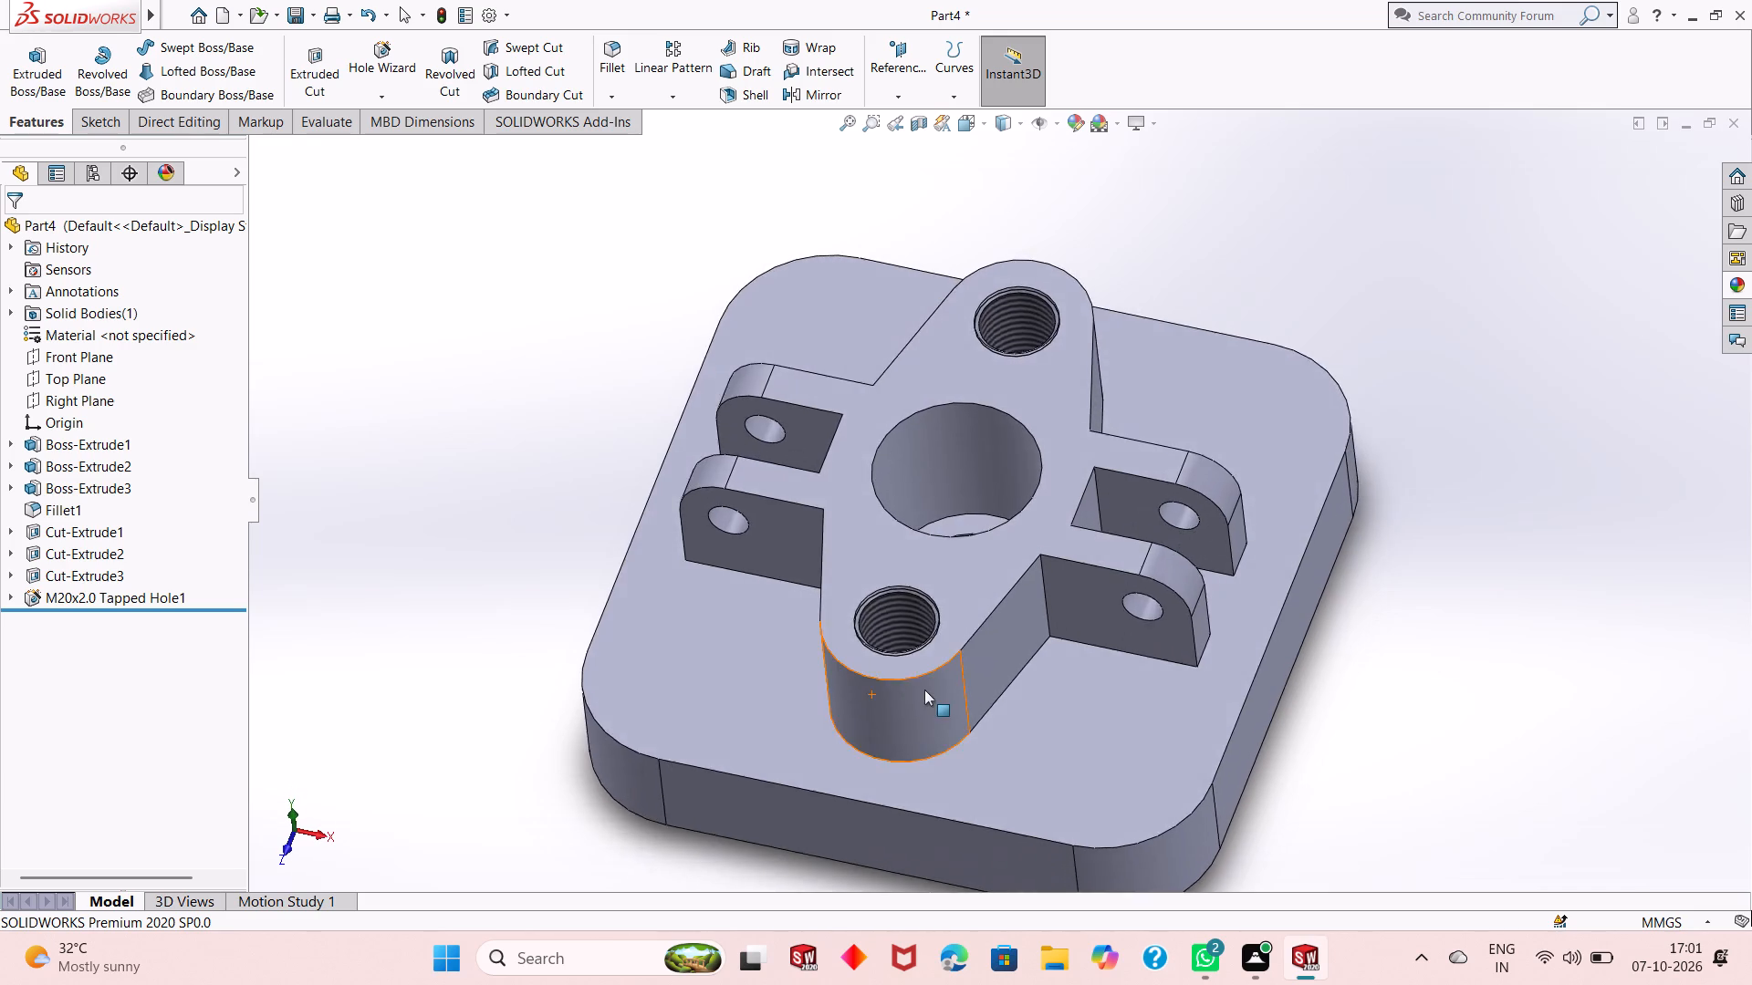
scroll(924, 689, "up", 2)
middle_click_drag(1026, 523, 1033, 410)
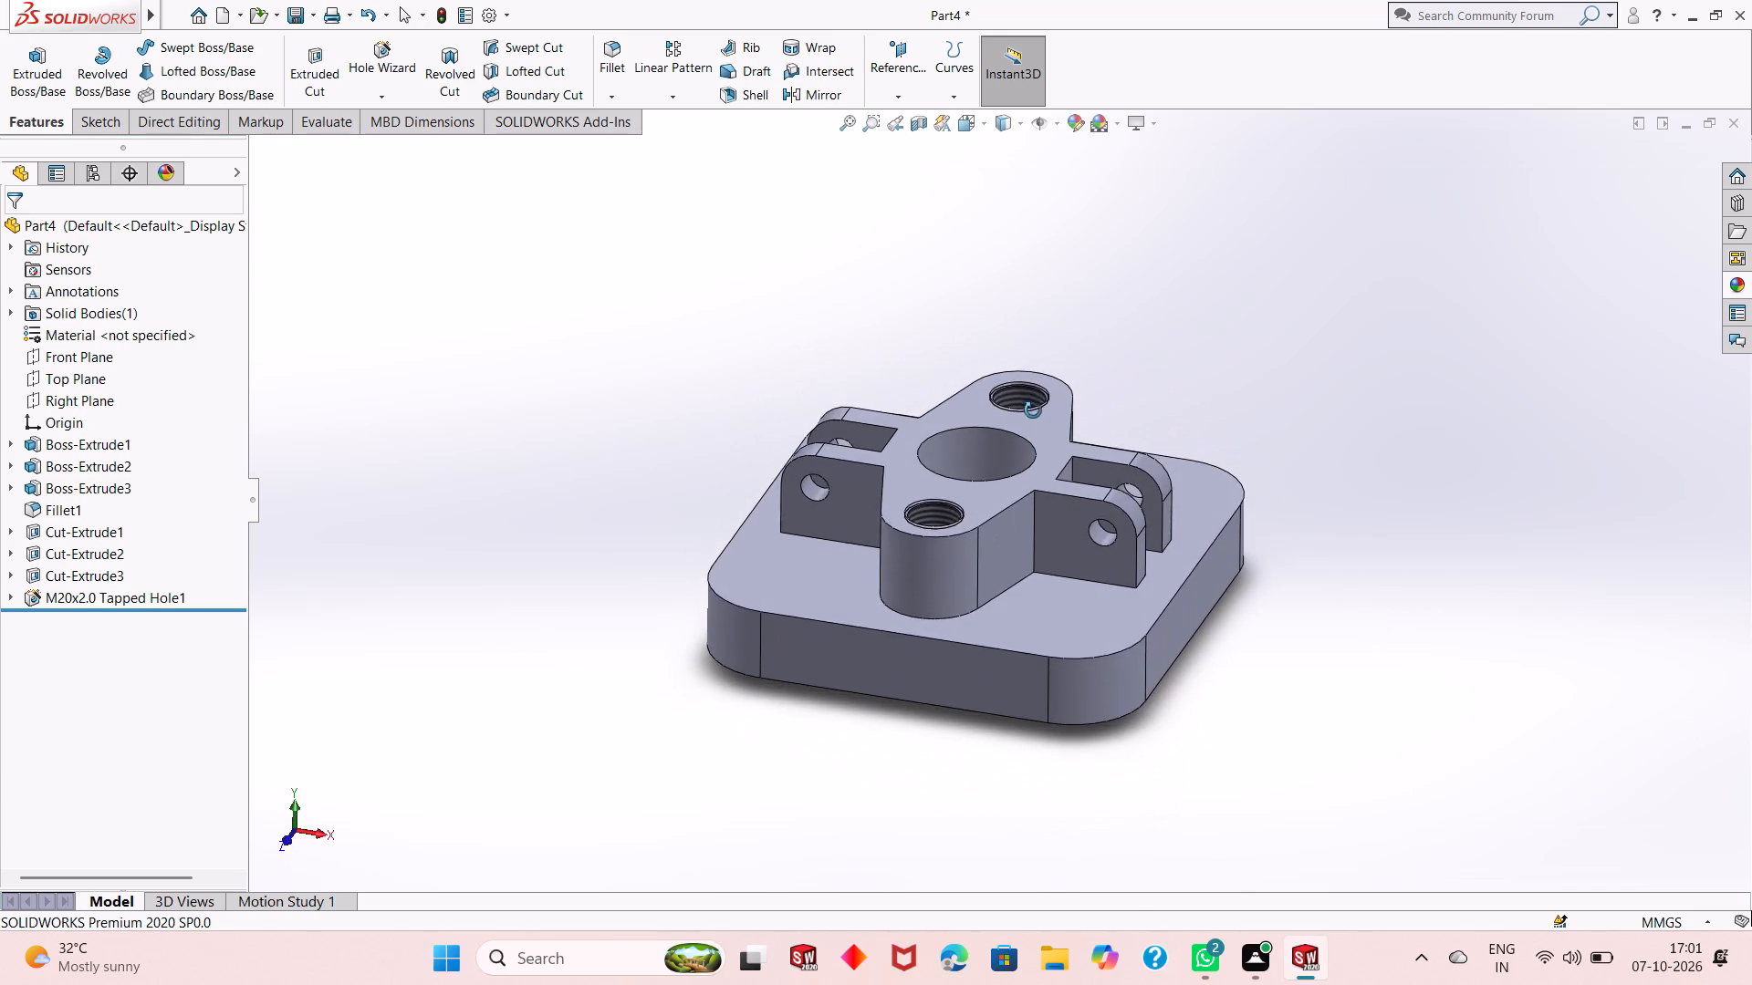
middle_click_drag(1033, 410, 1013, 487)
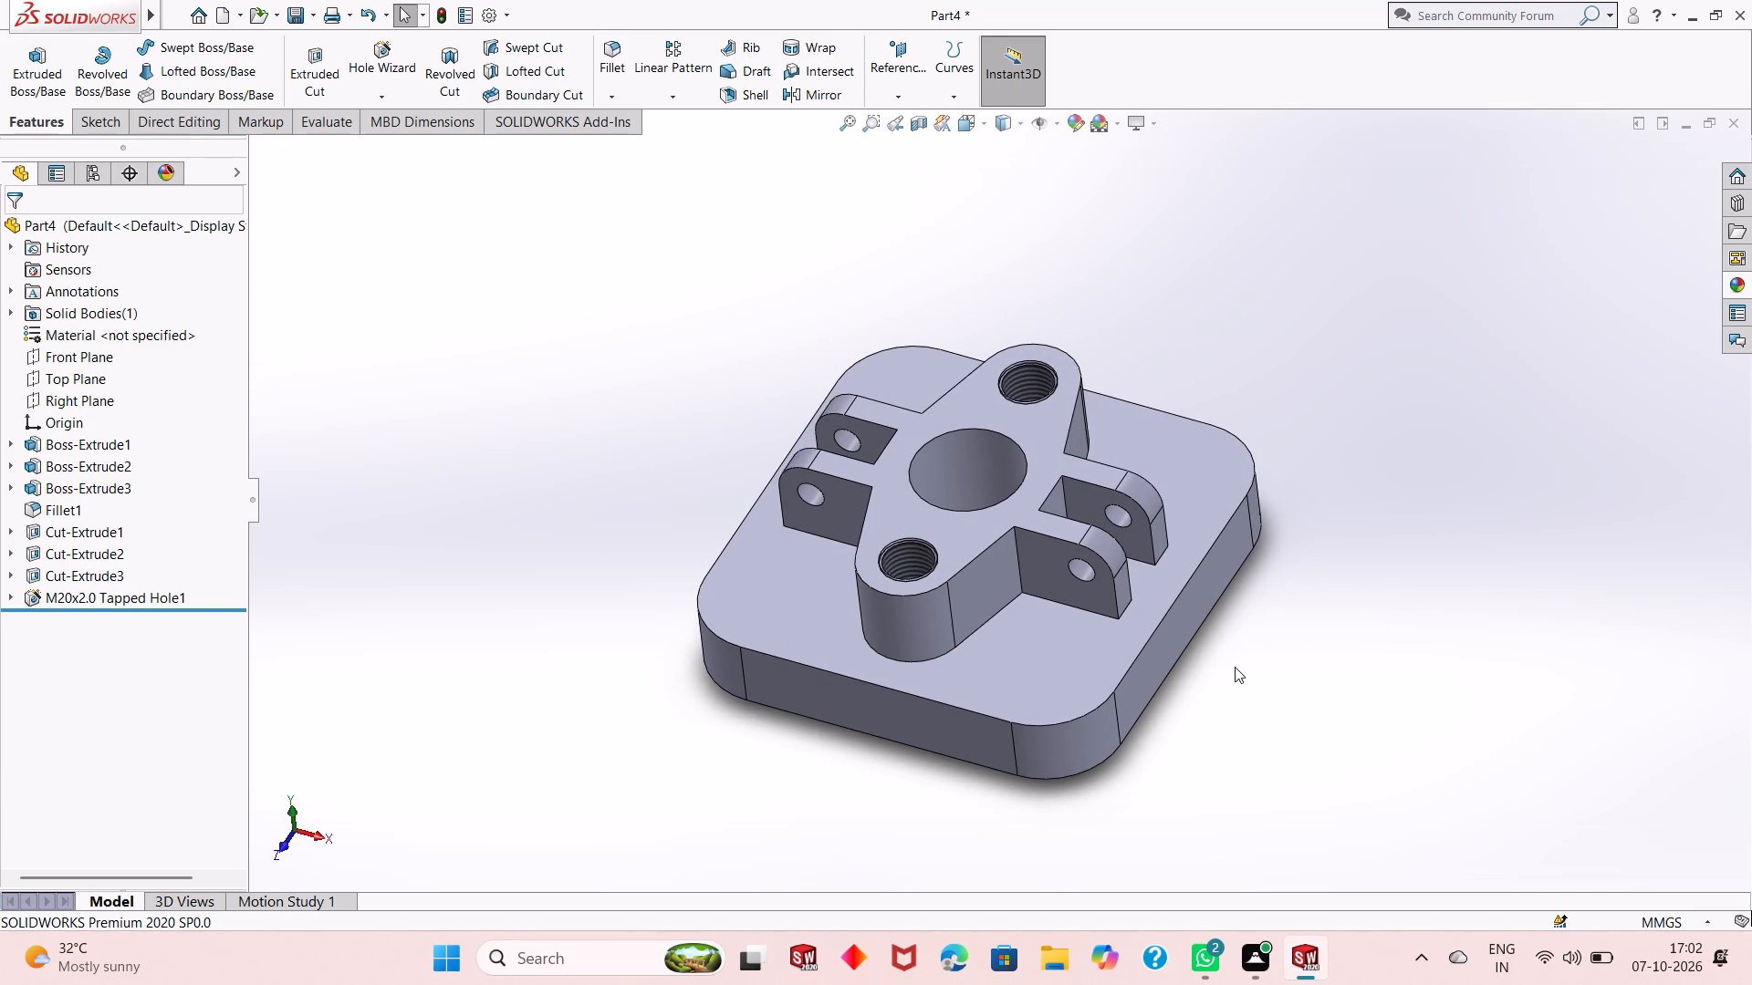
left_click(1050, 672)
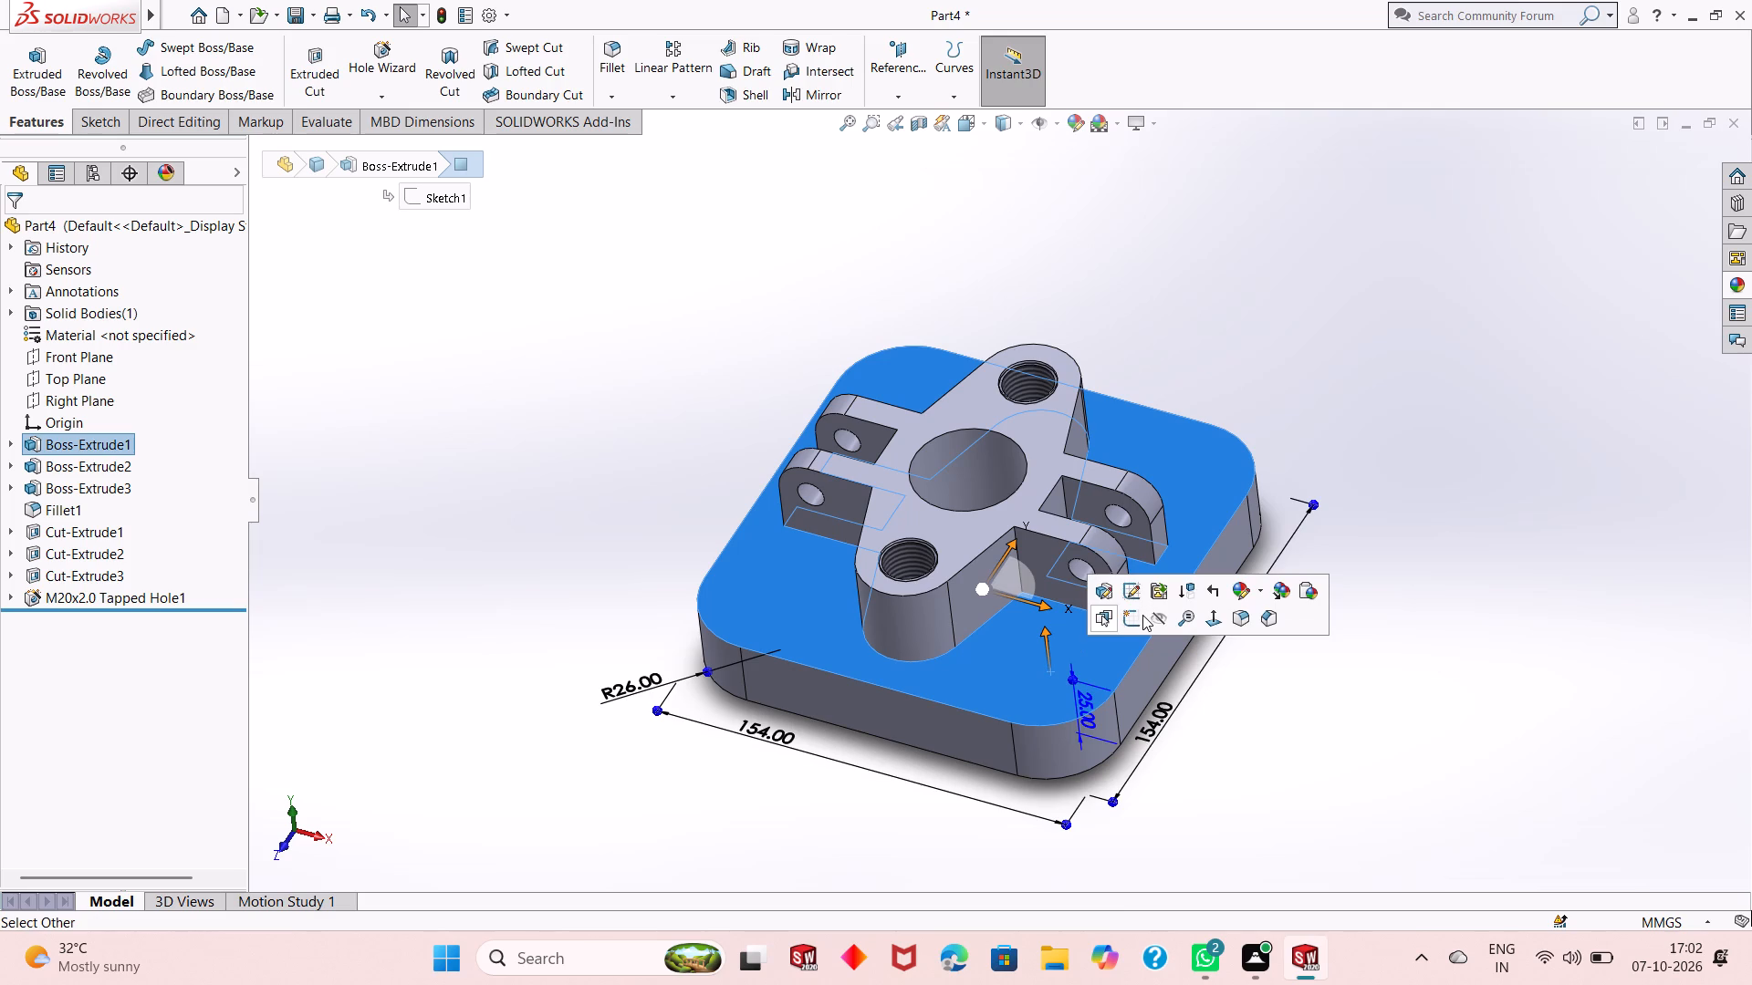
left_click(1142, 617)
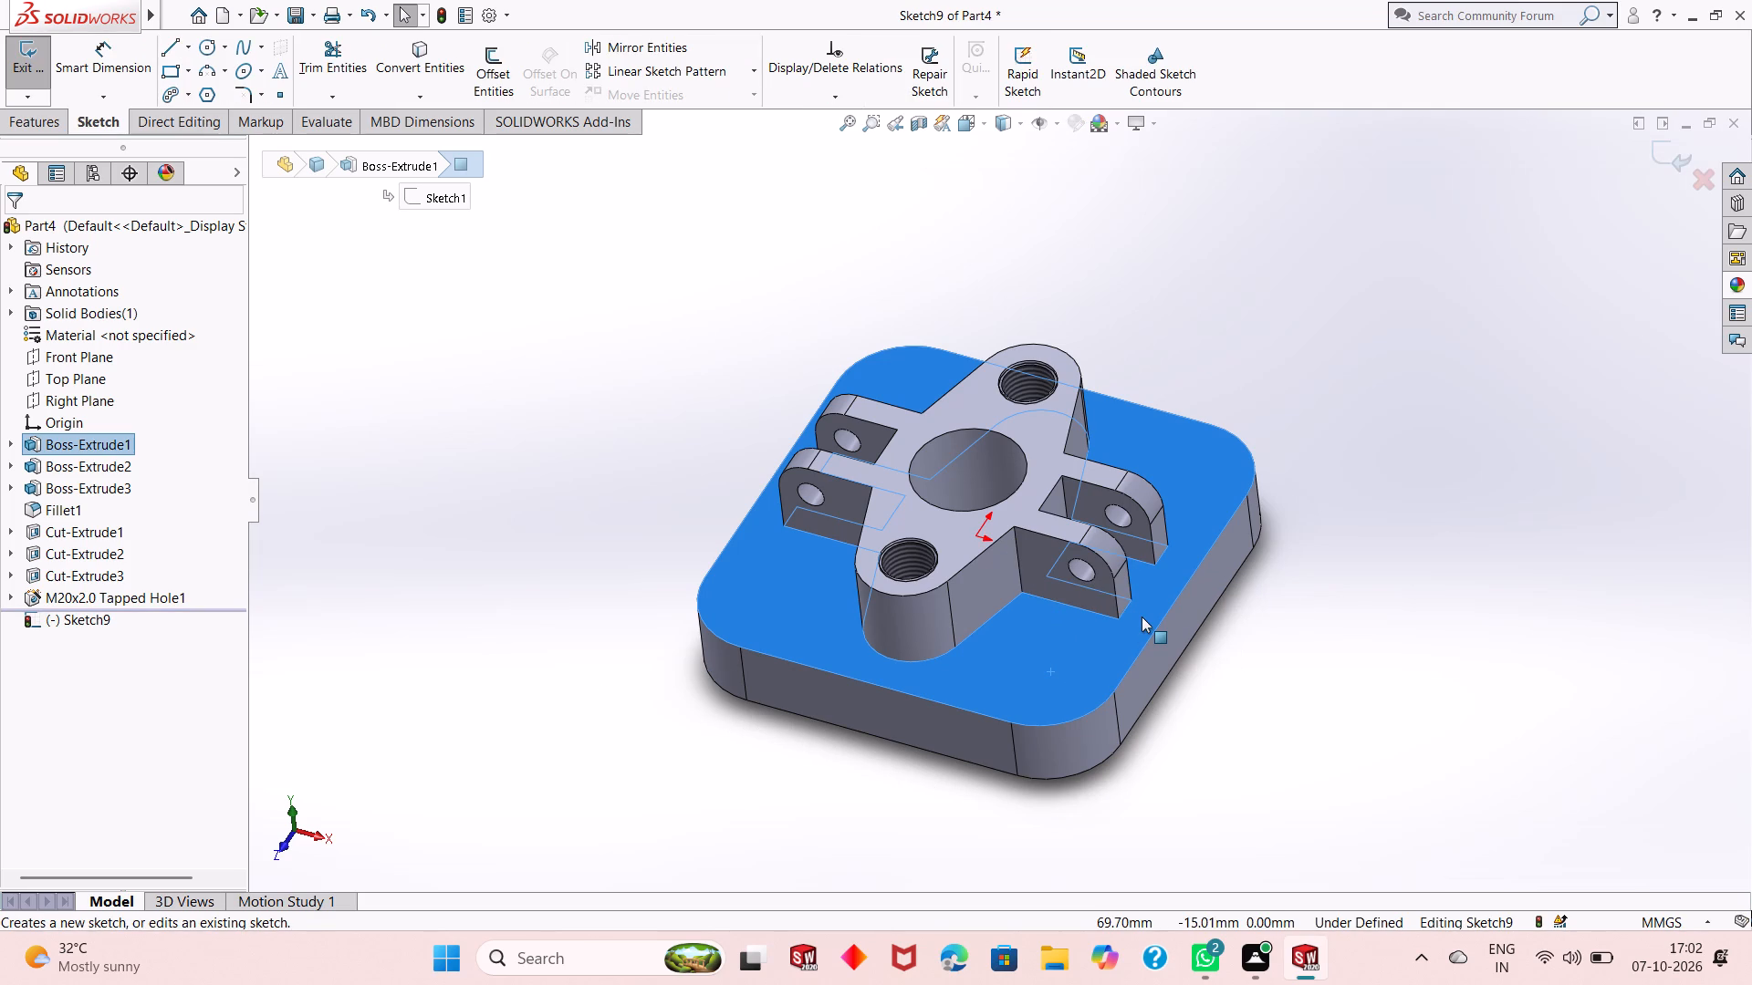
key("ctrl+8")
key("Escape")
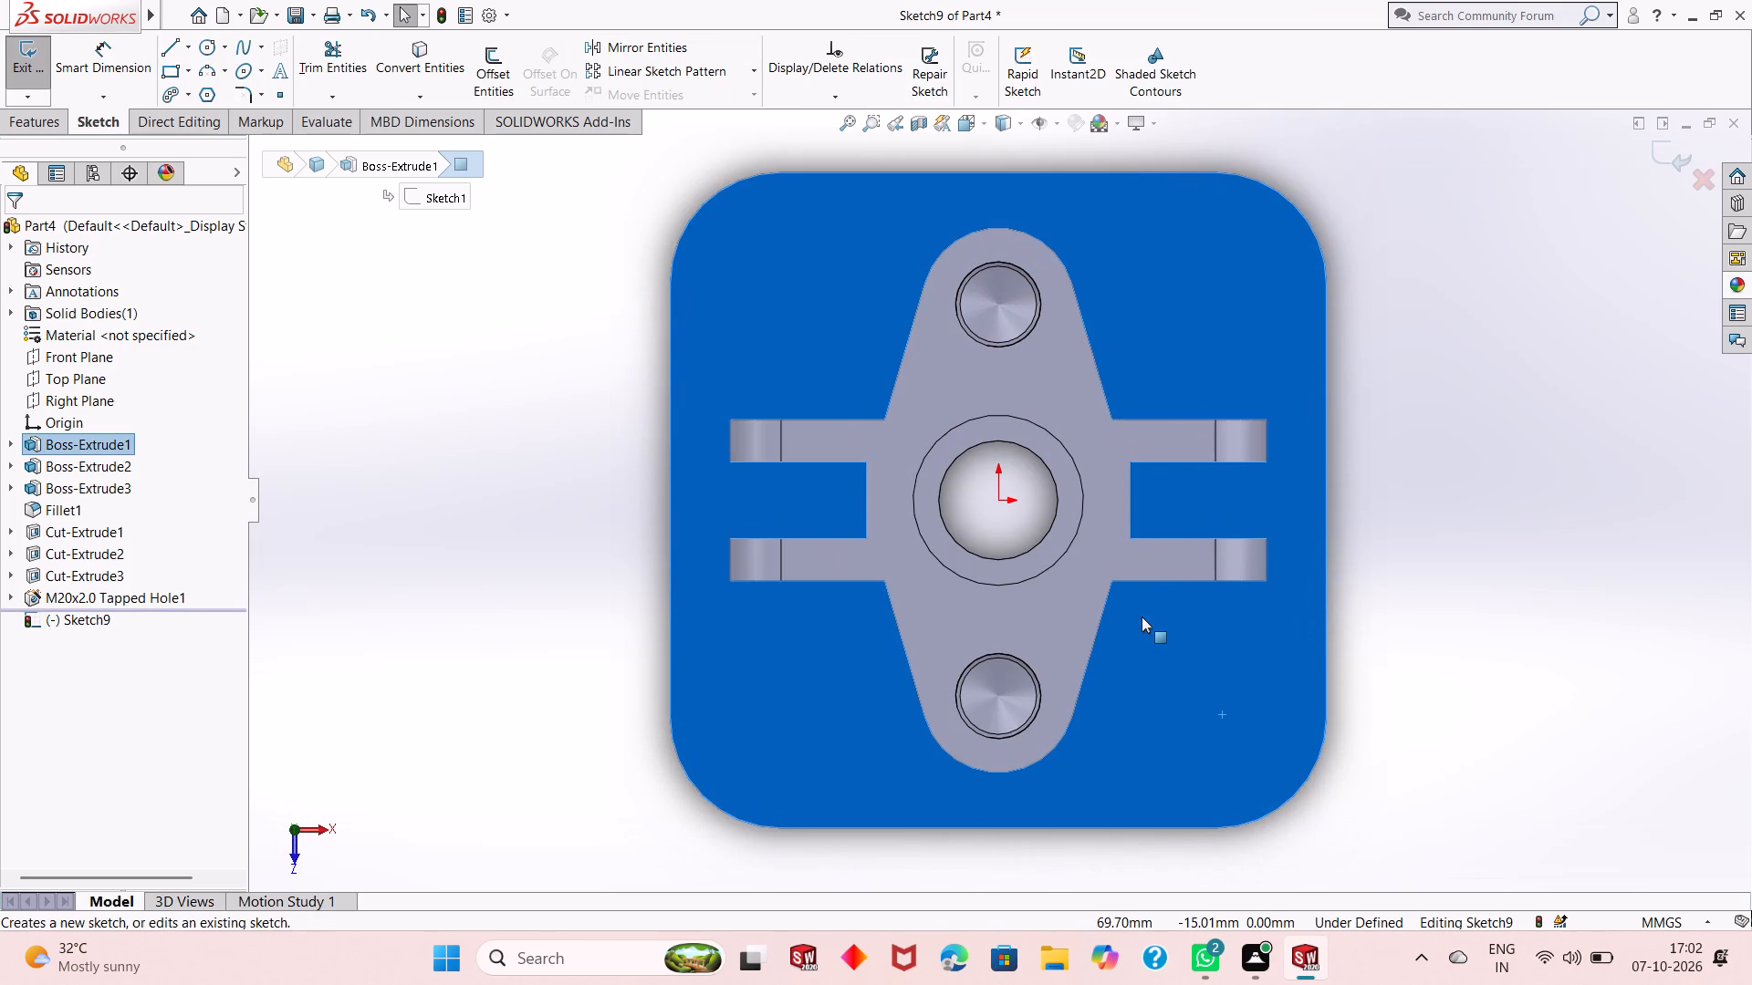
key("Escape")
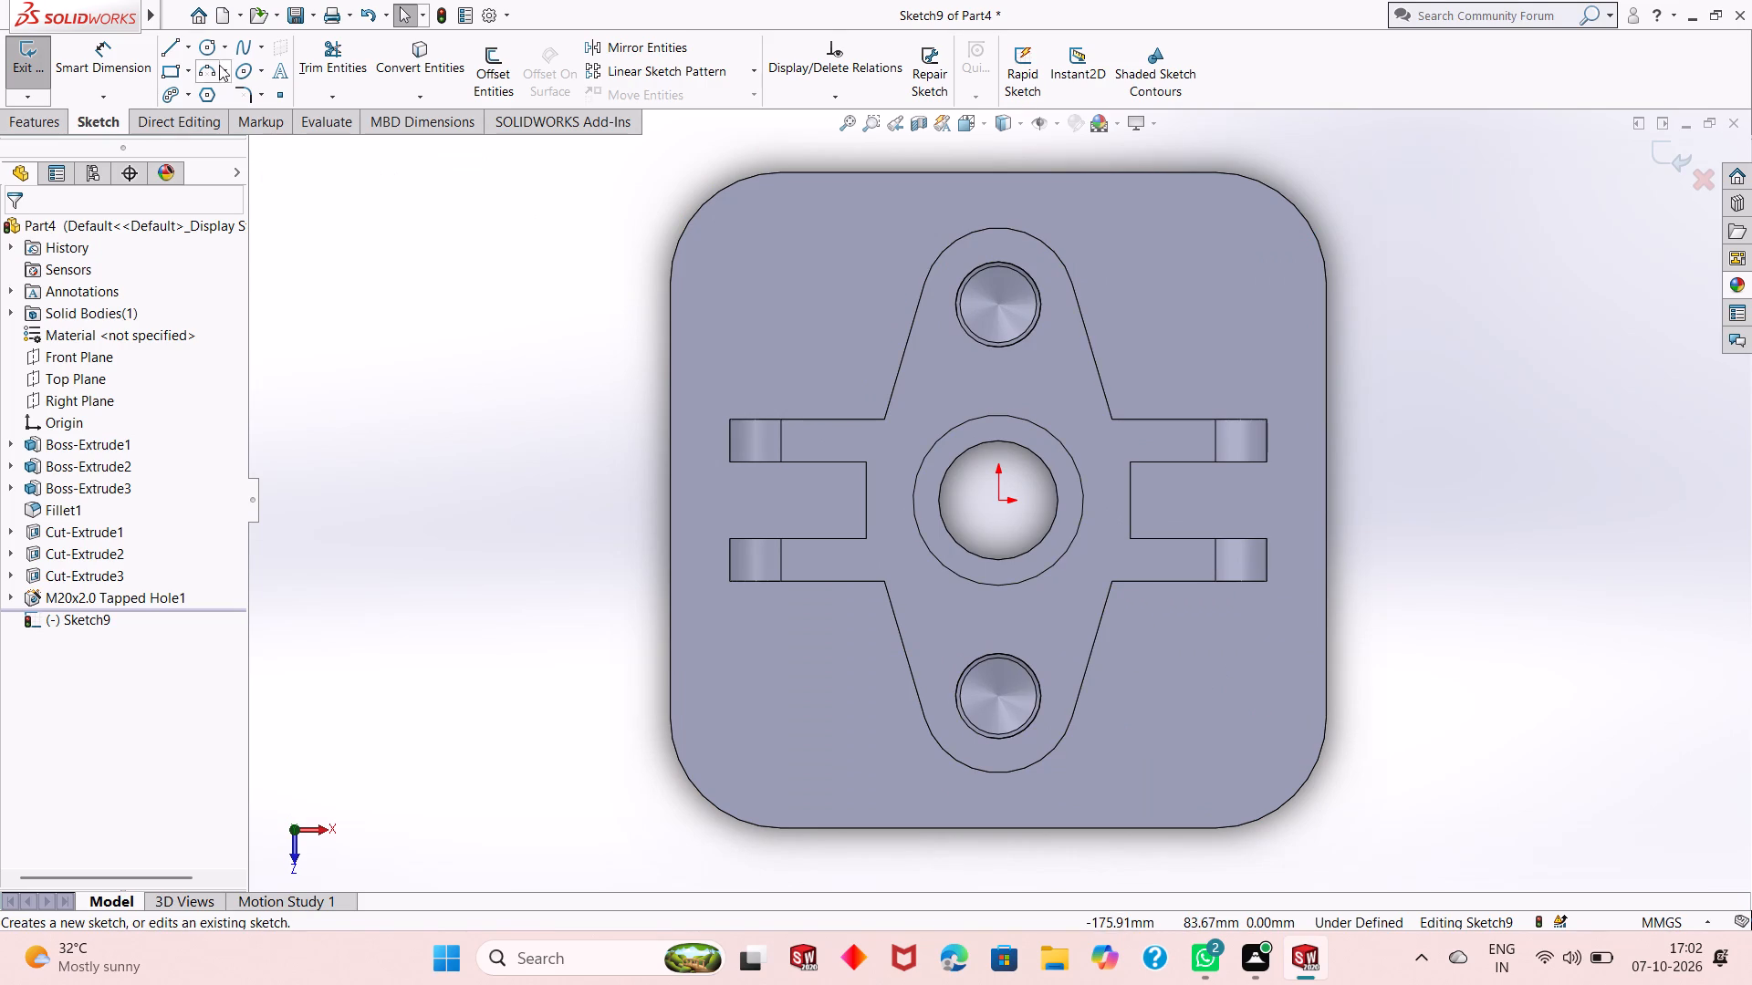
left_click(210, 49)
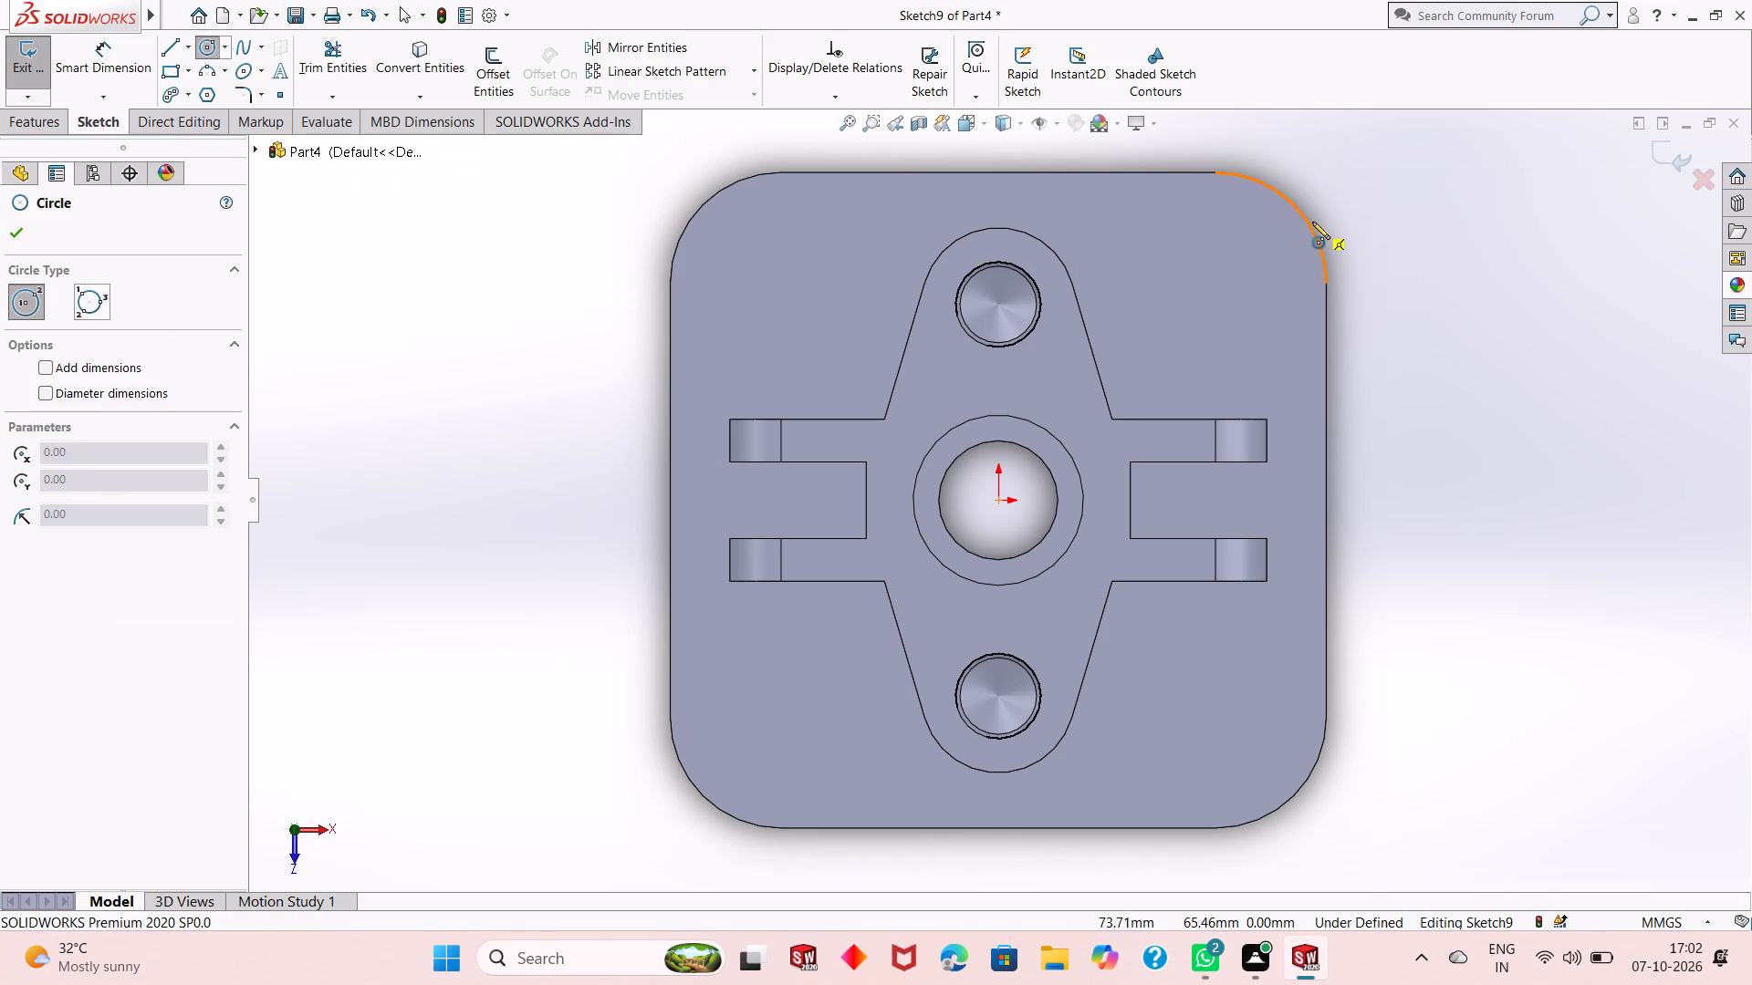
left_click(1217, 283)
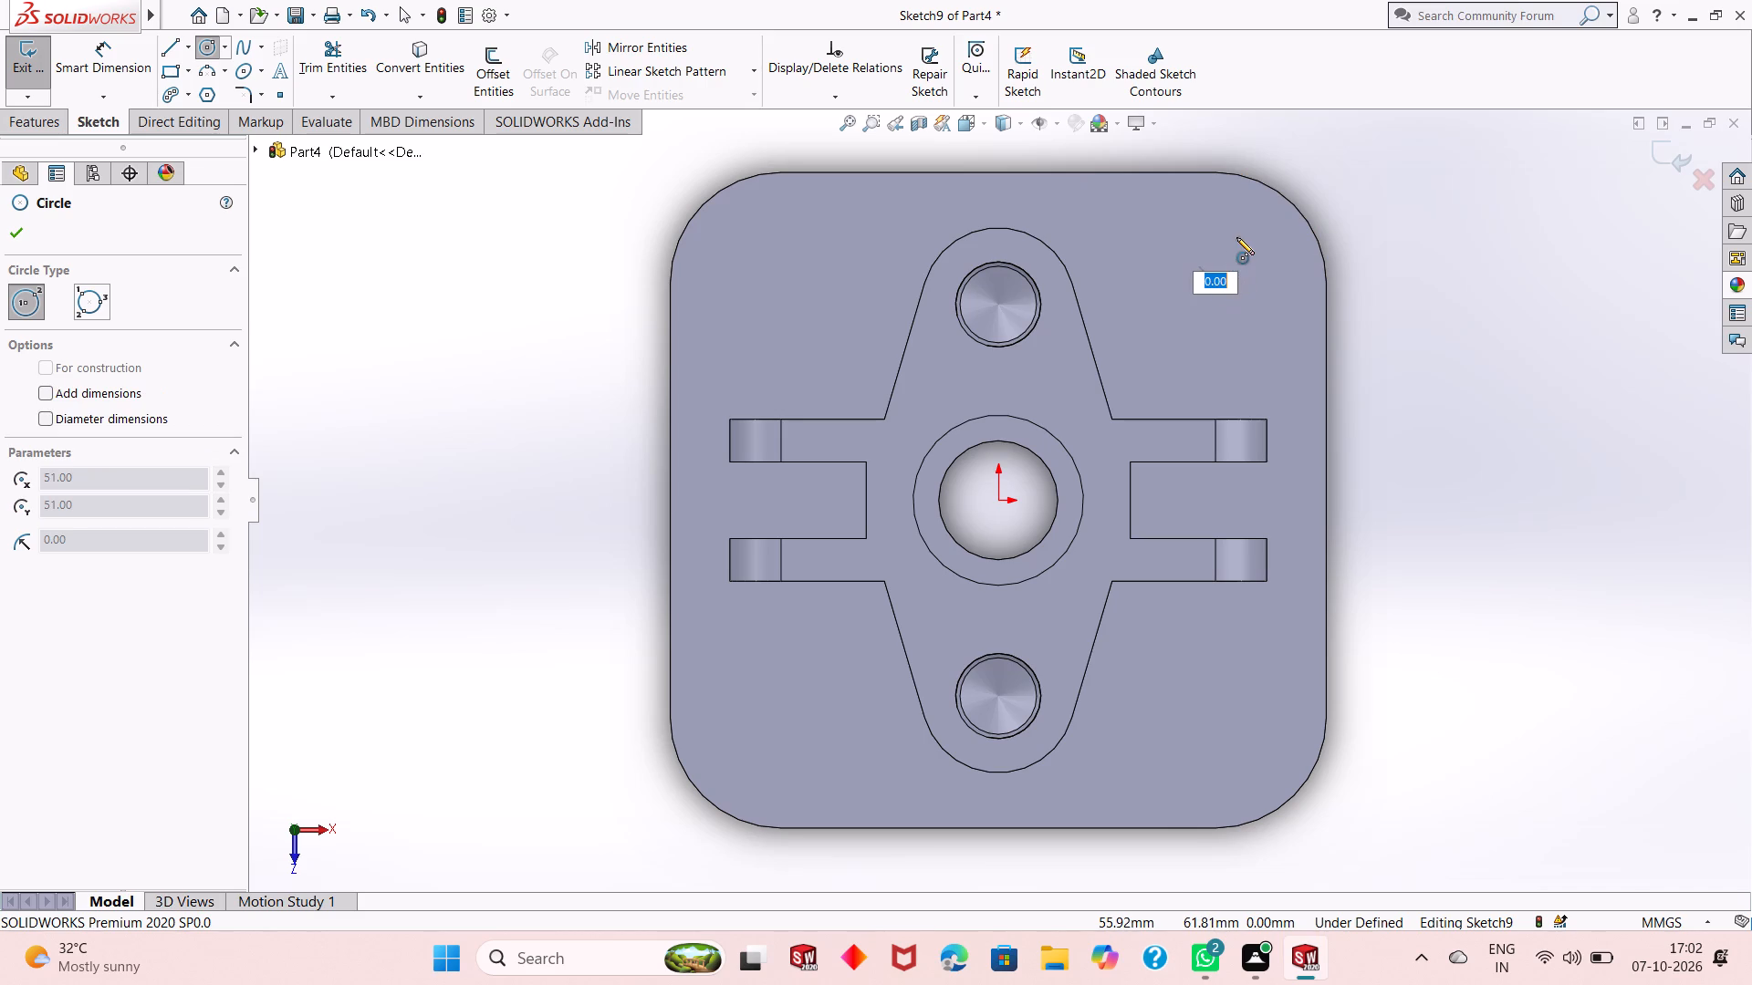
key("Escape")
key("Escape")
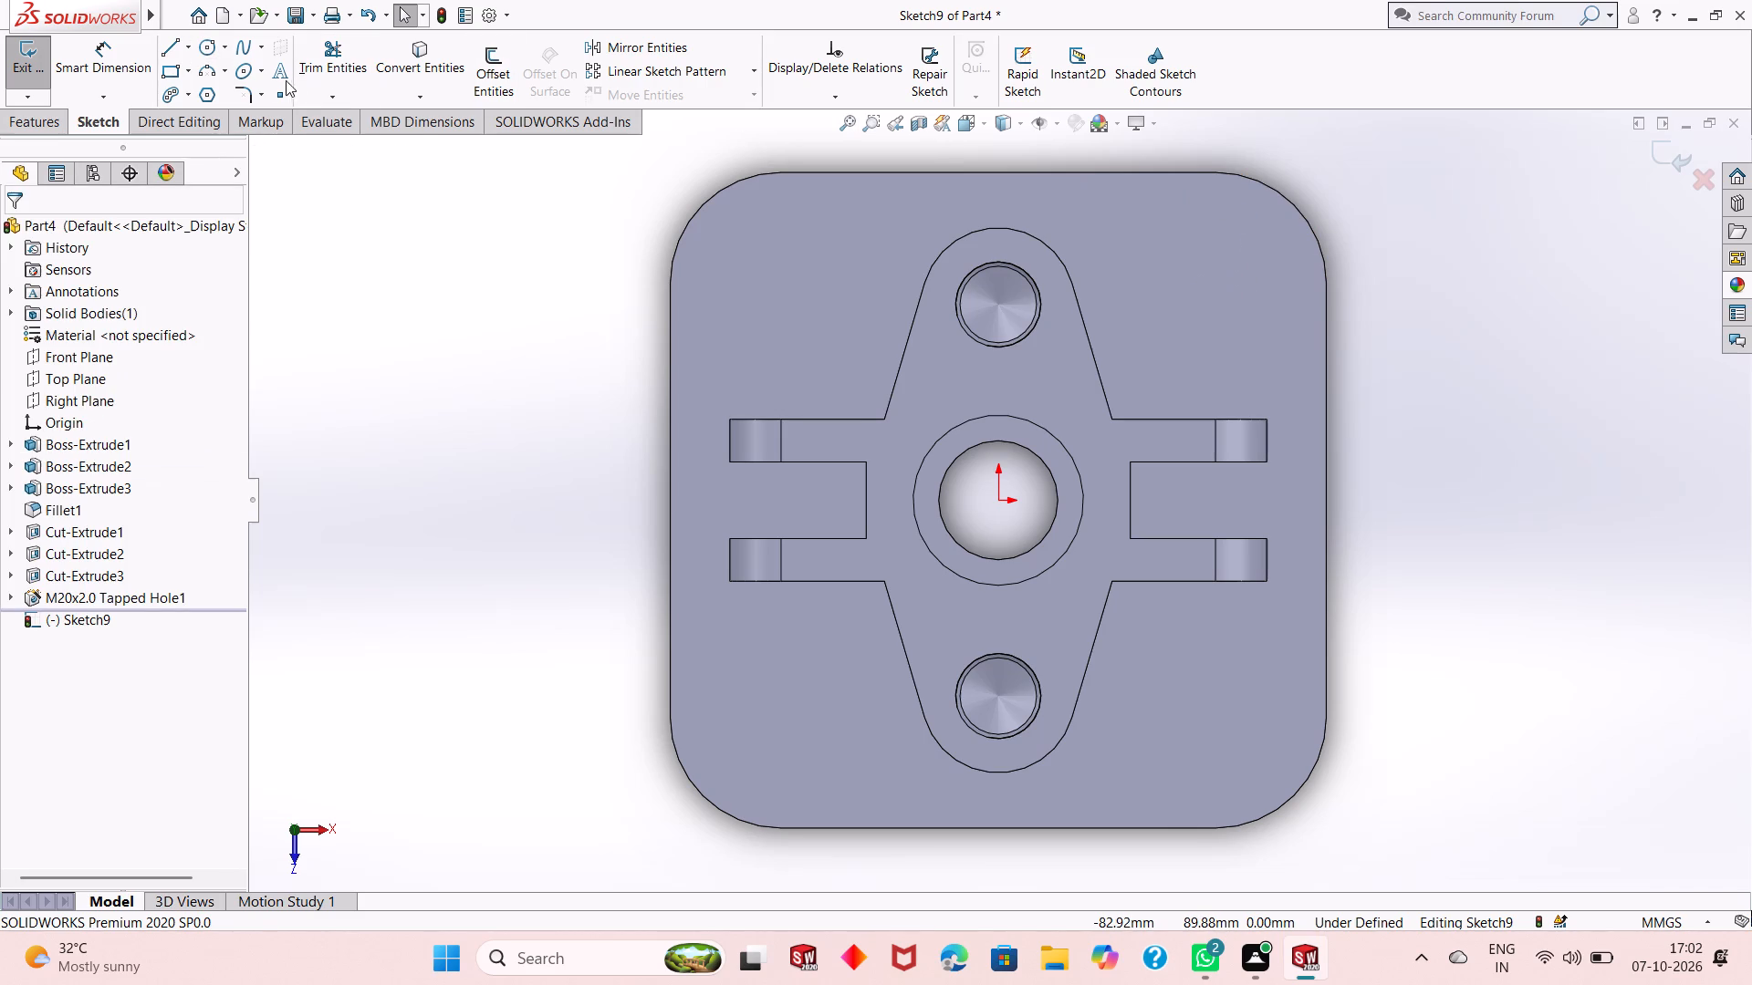
Sketch four circles about 22 to 26 mm in diameter, each centred on a rounded corner's arc centre of the base block.
left_click(211, 54)
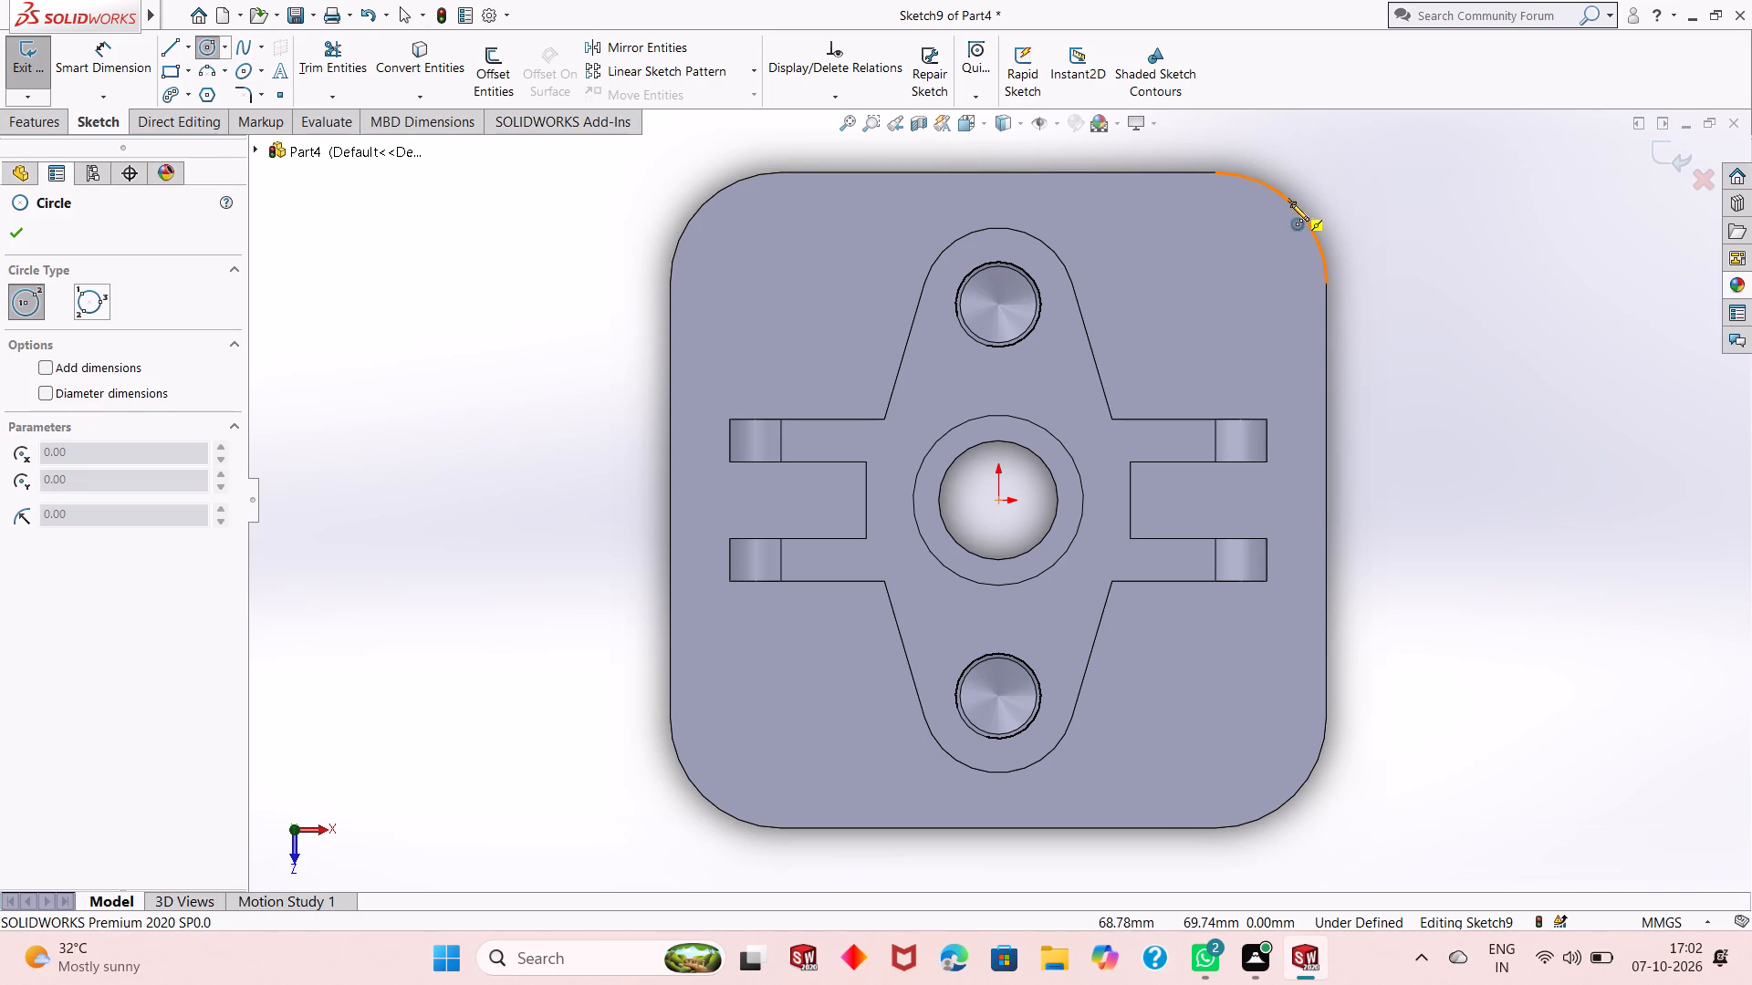
left_click(1215, 285)
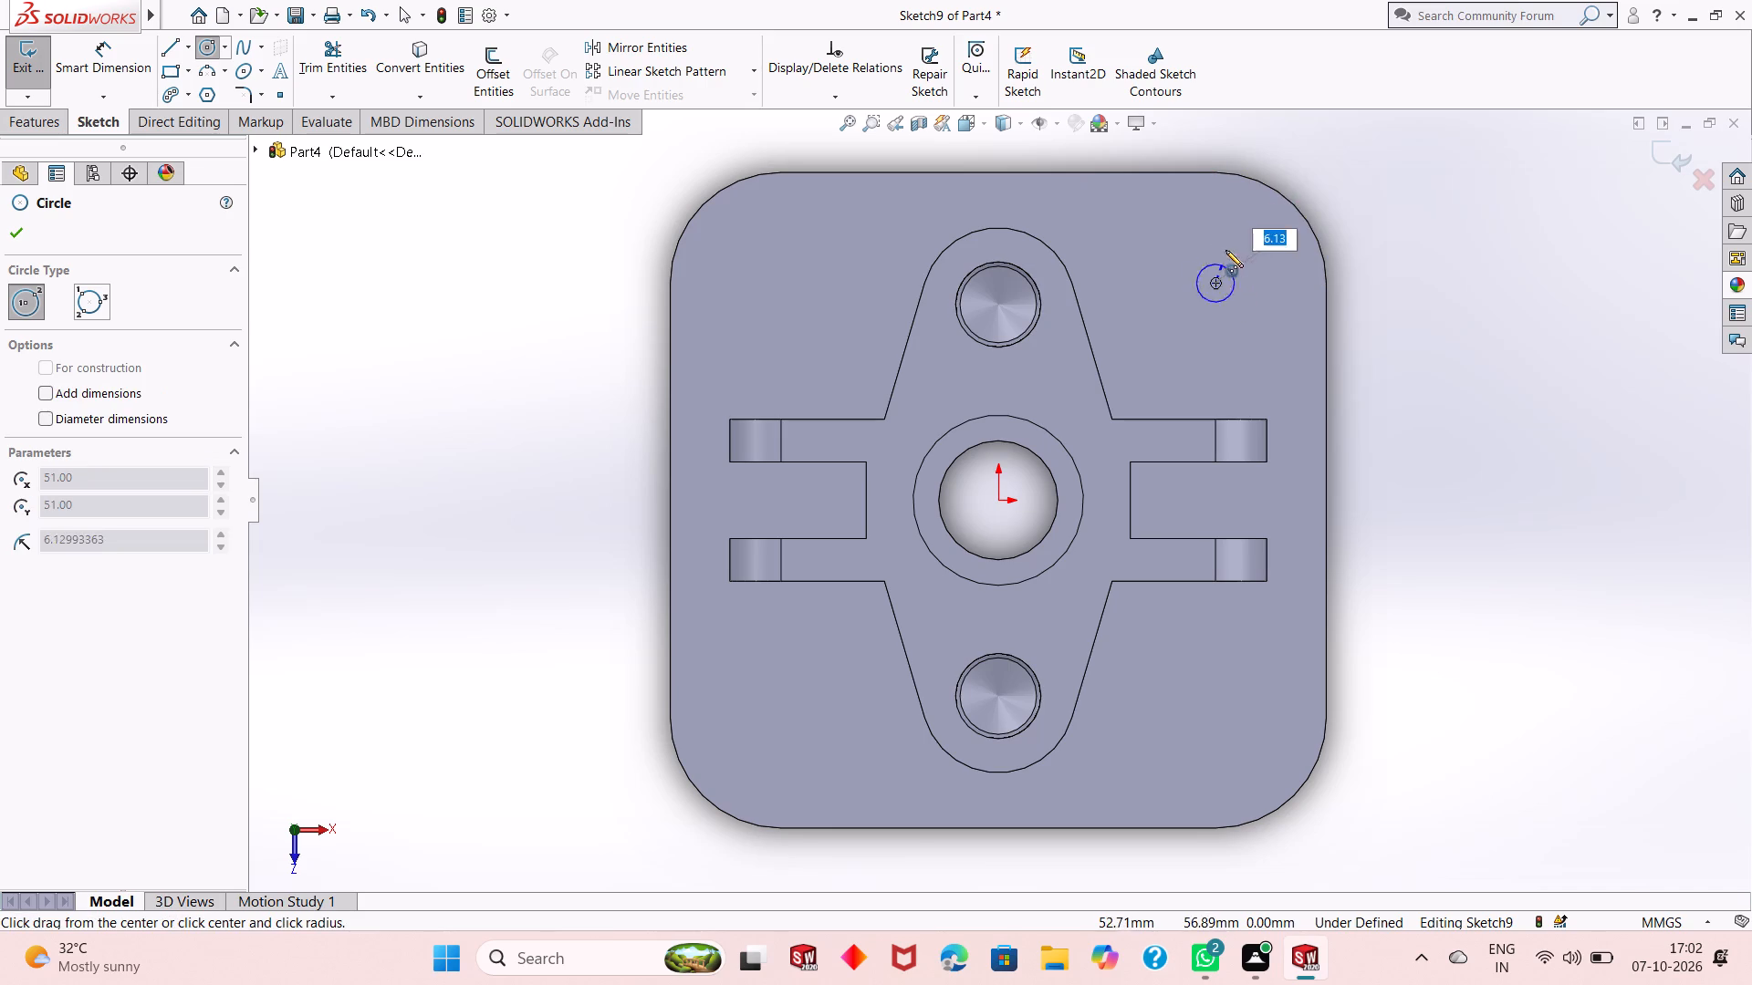
left_click(1234, 232)
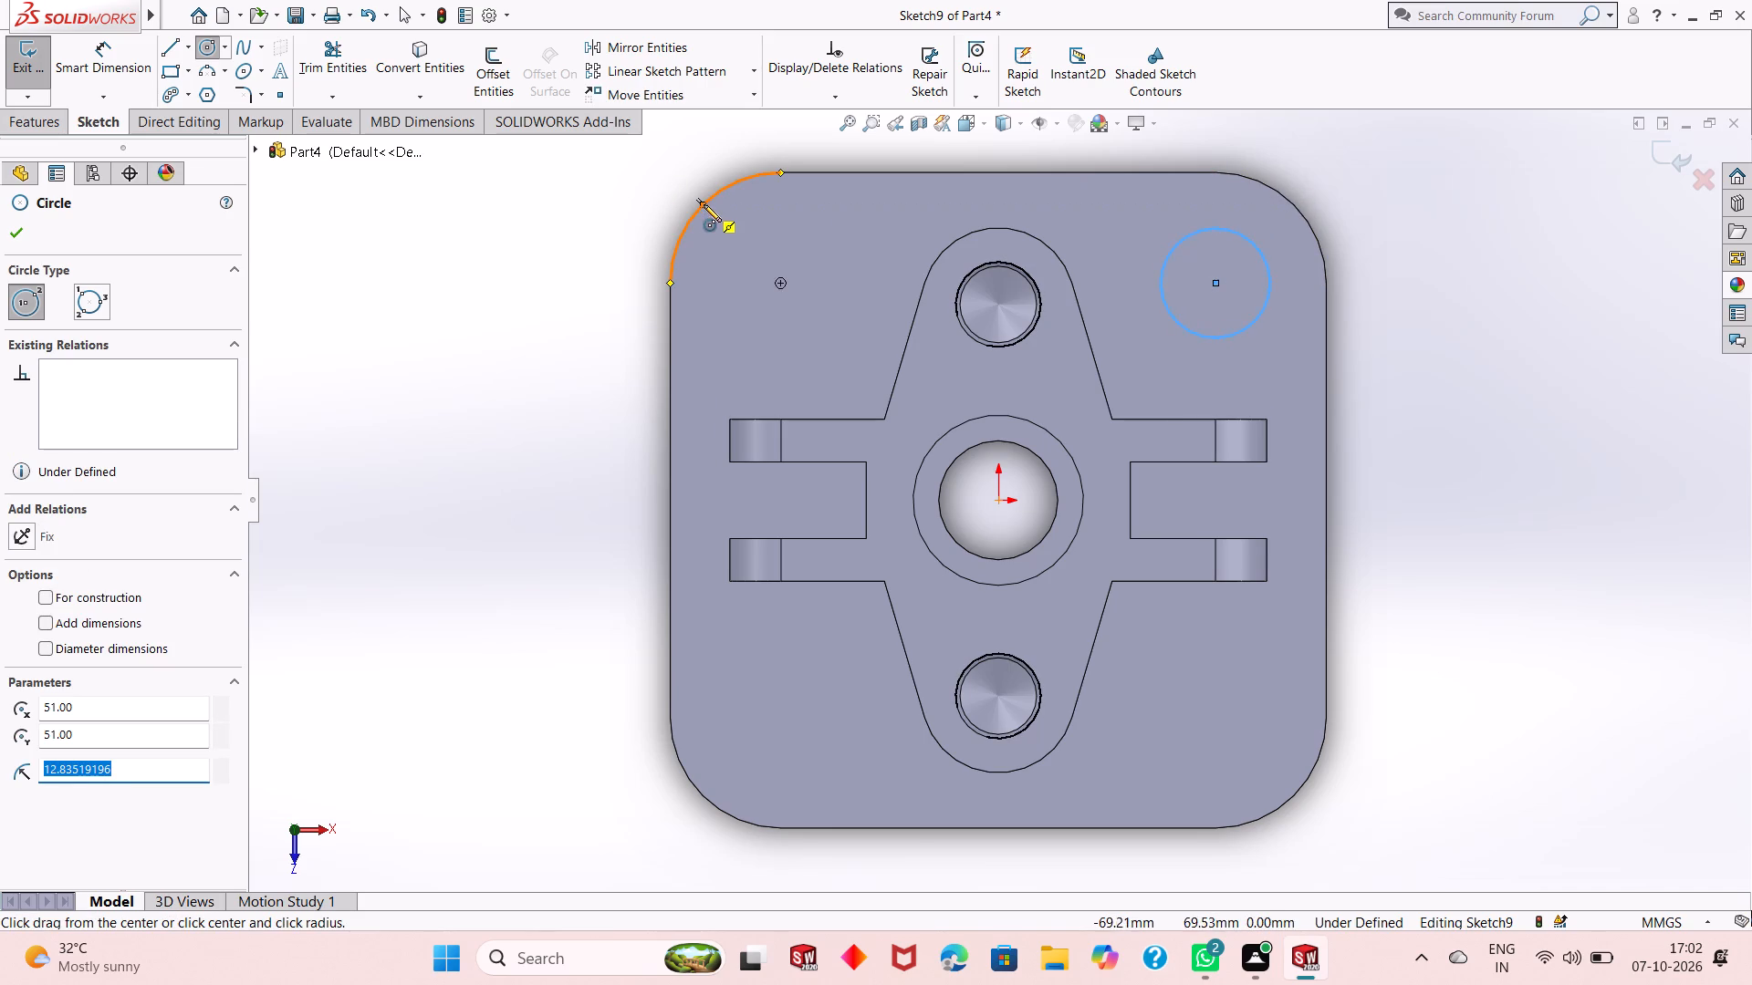
left_click(780, 285)
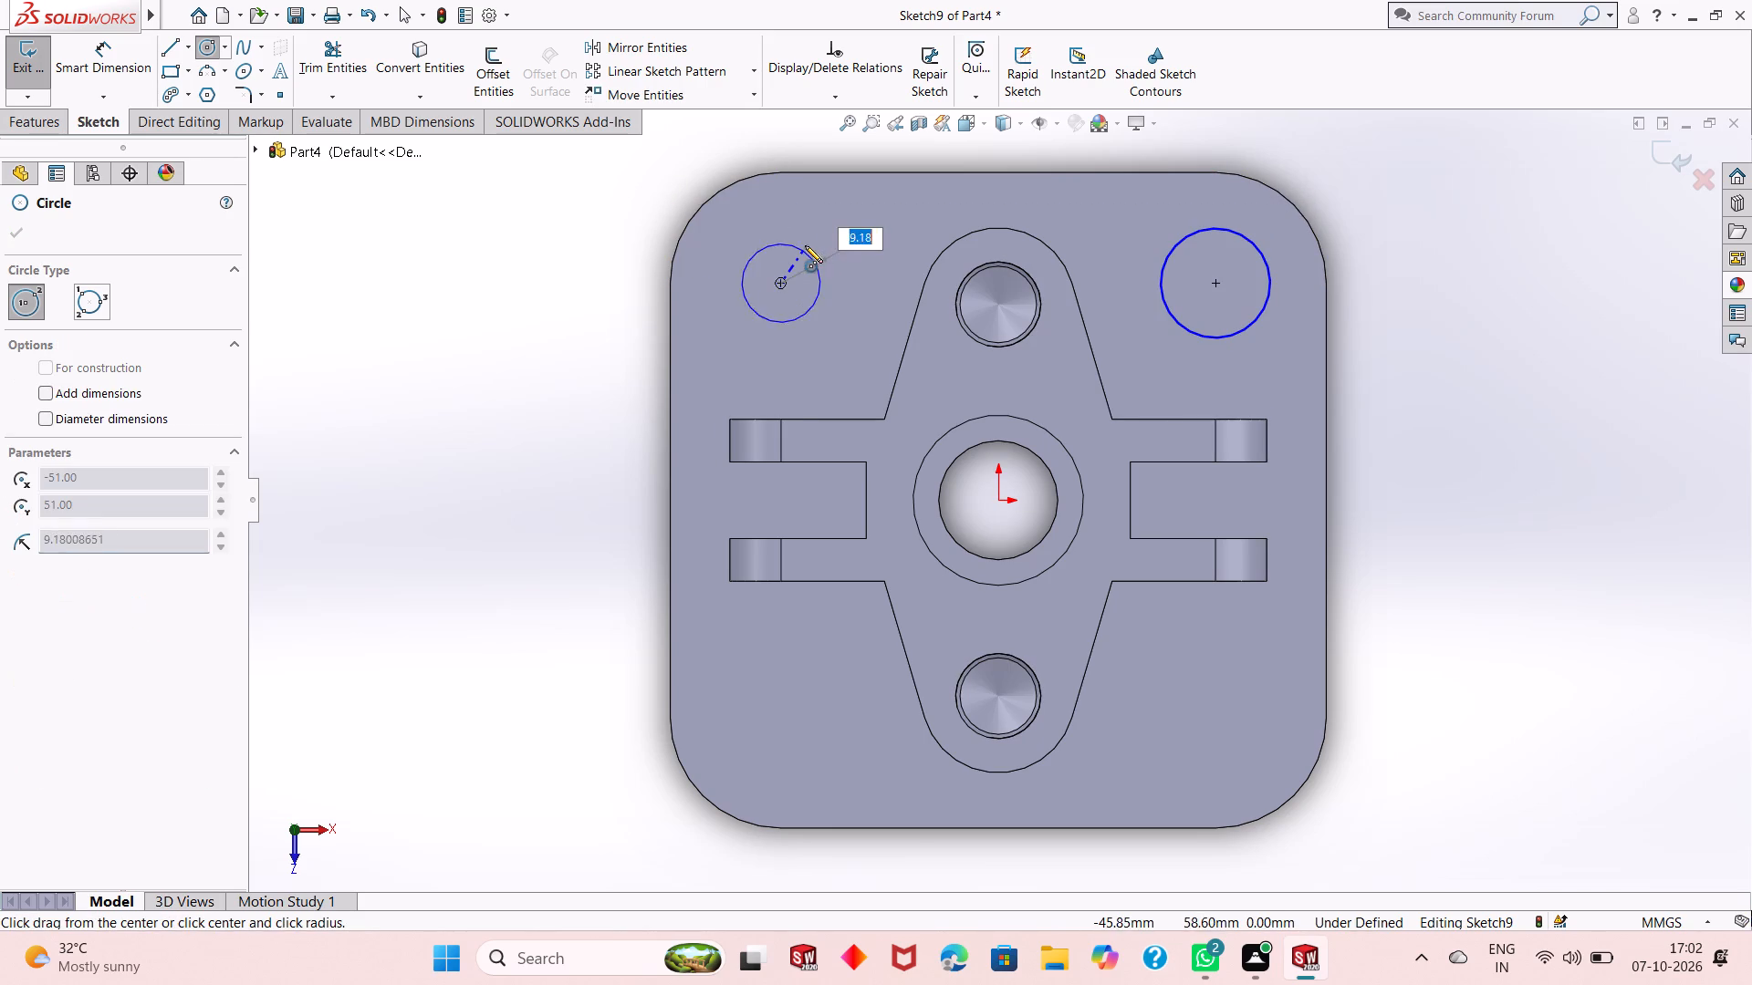
left_click(806, 243)
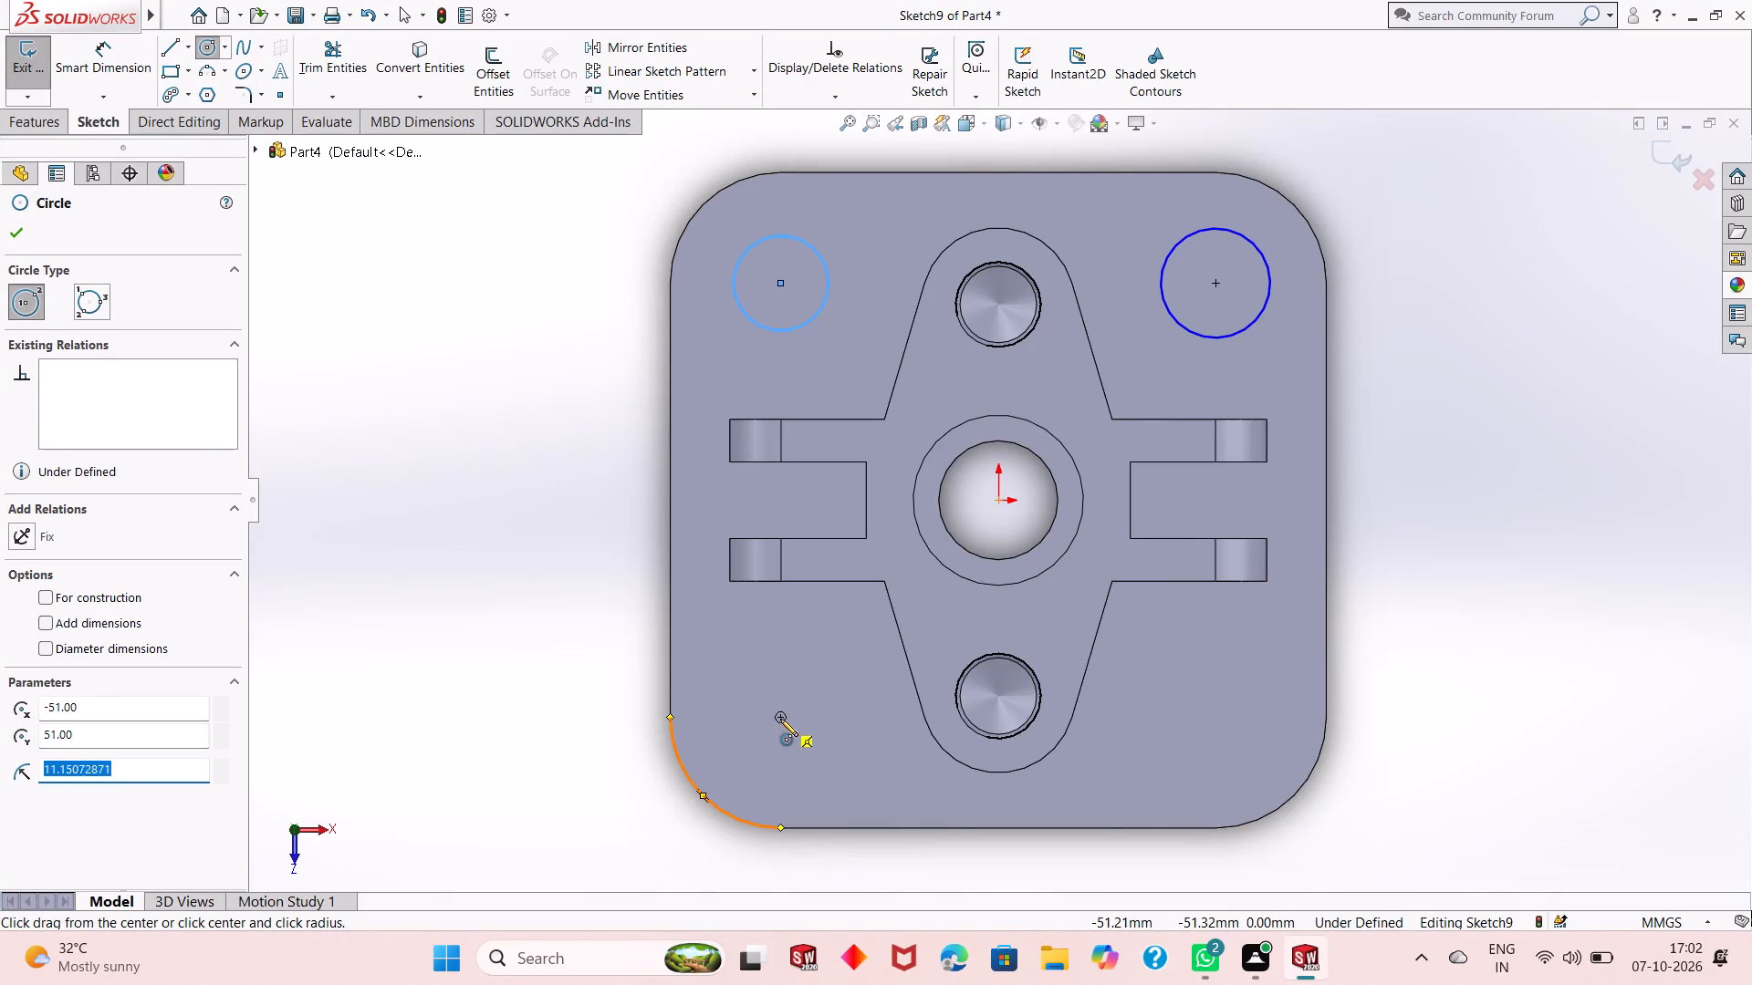
left_click(780, 719)
left_click(785, 771)
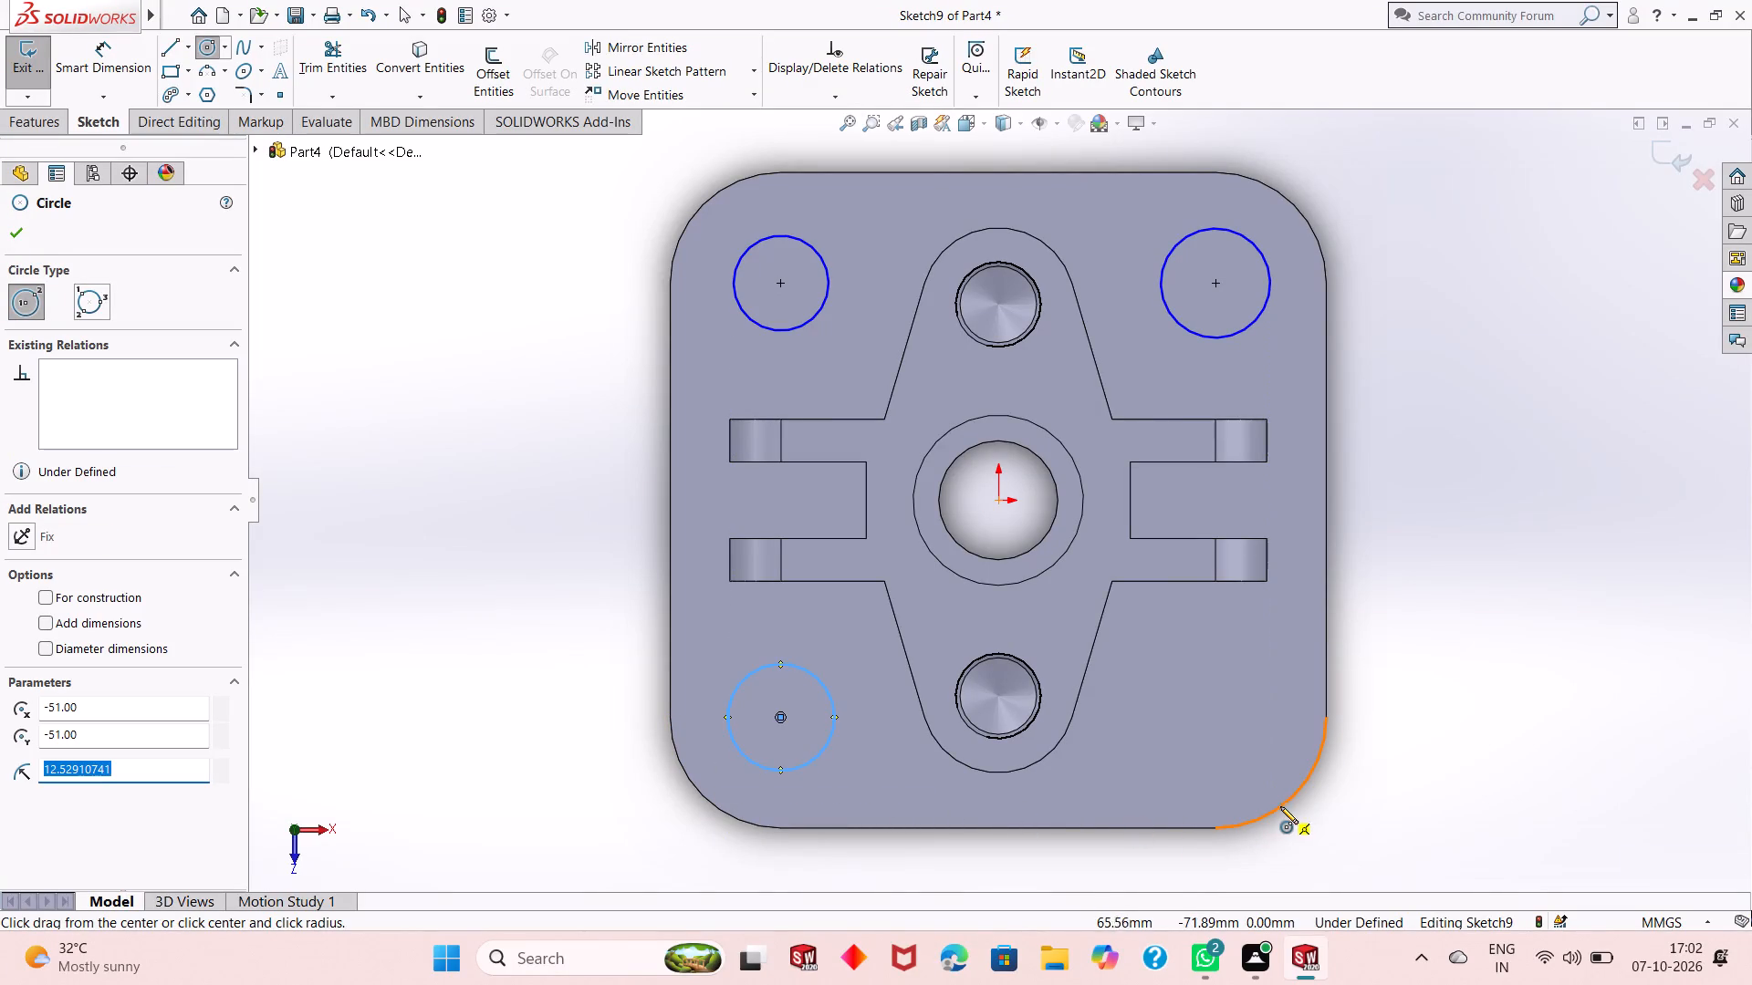
left_click(1215, 715)
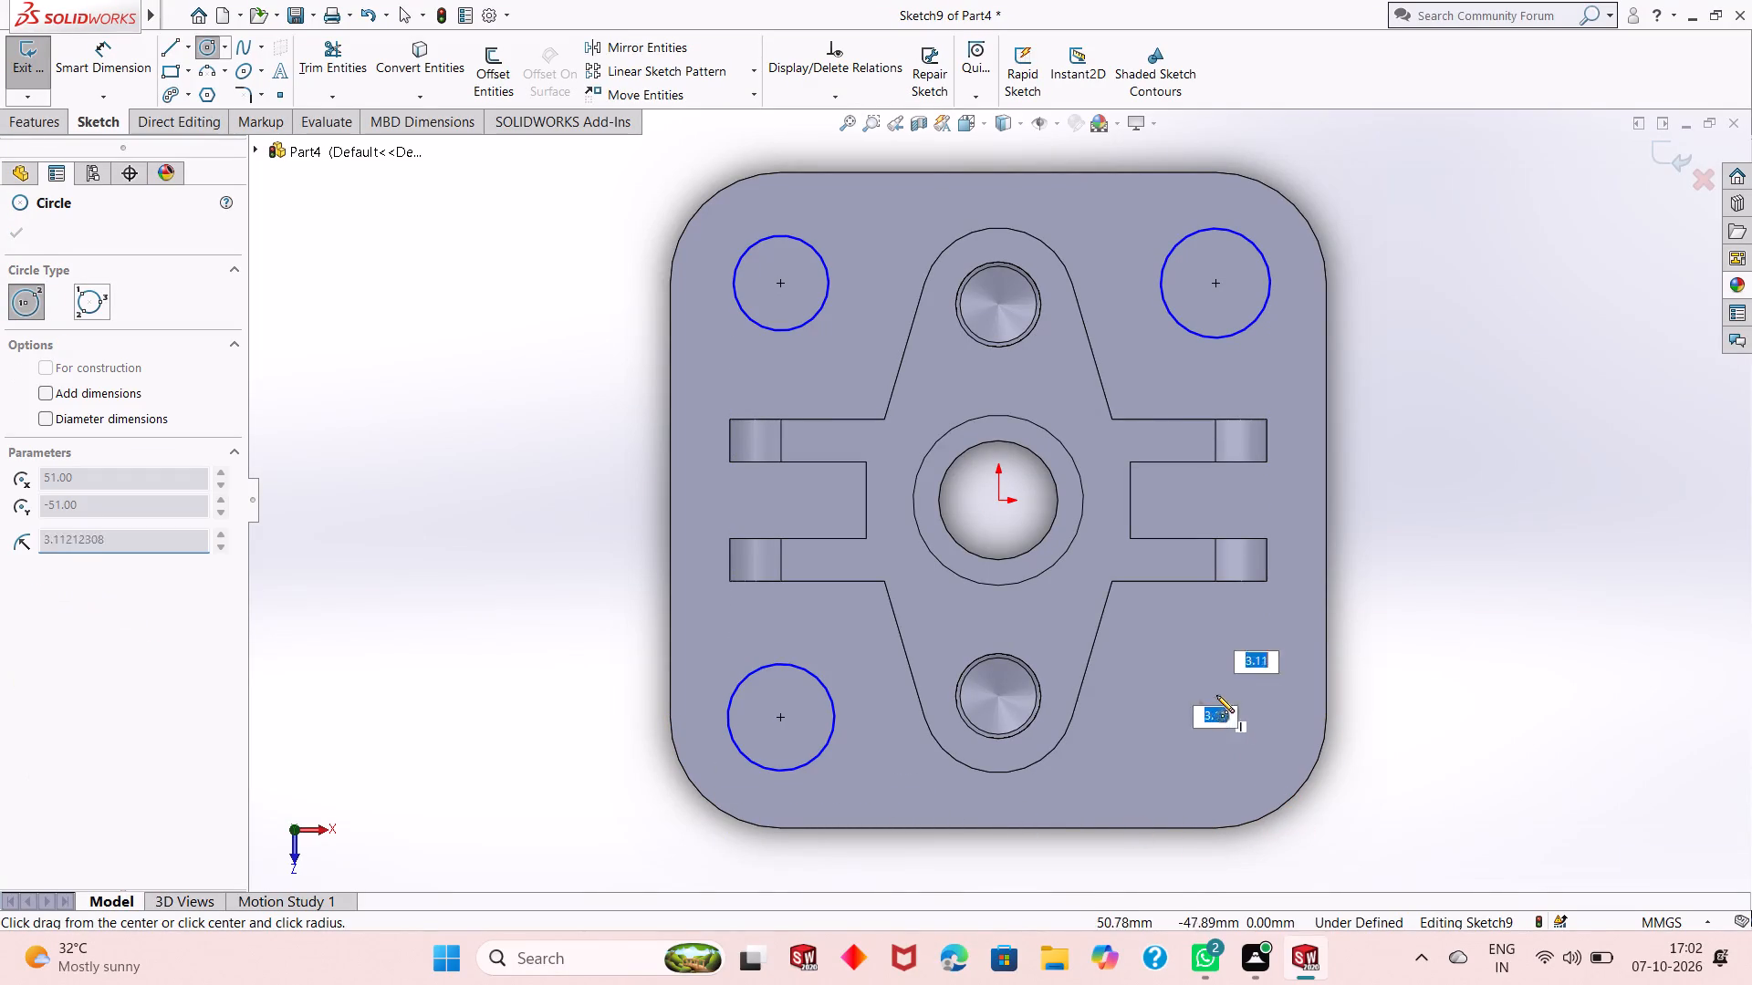
left_click(1236, 669)
right_click(421, 471)
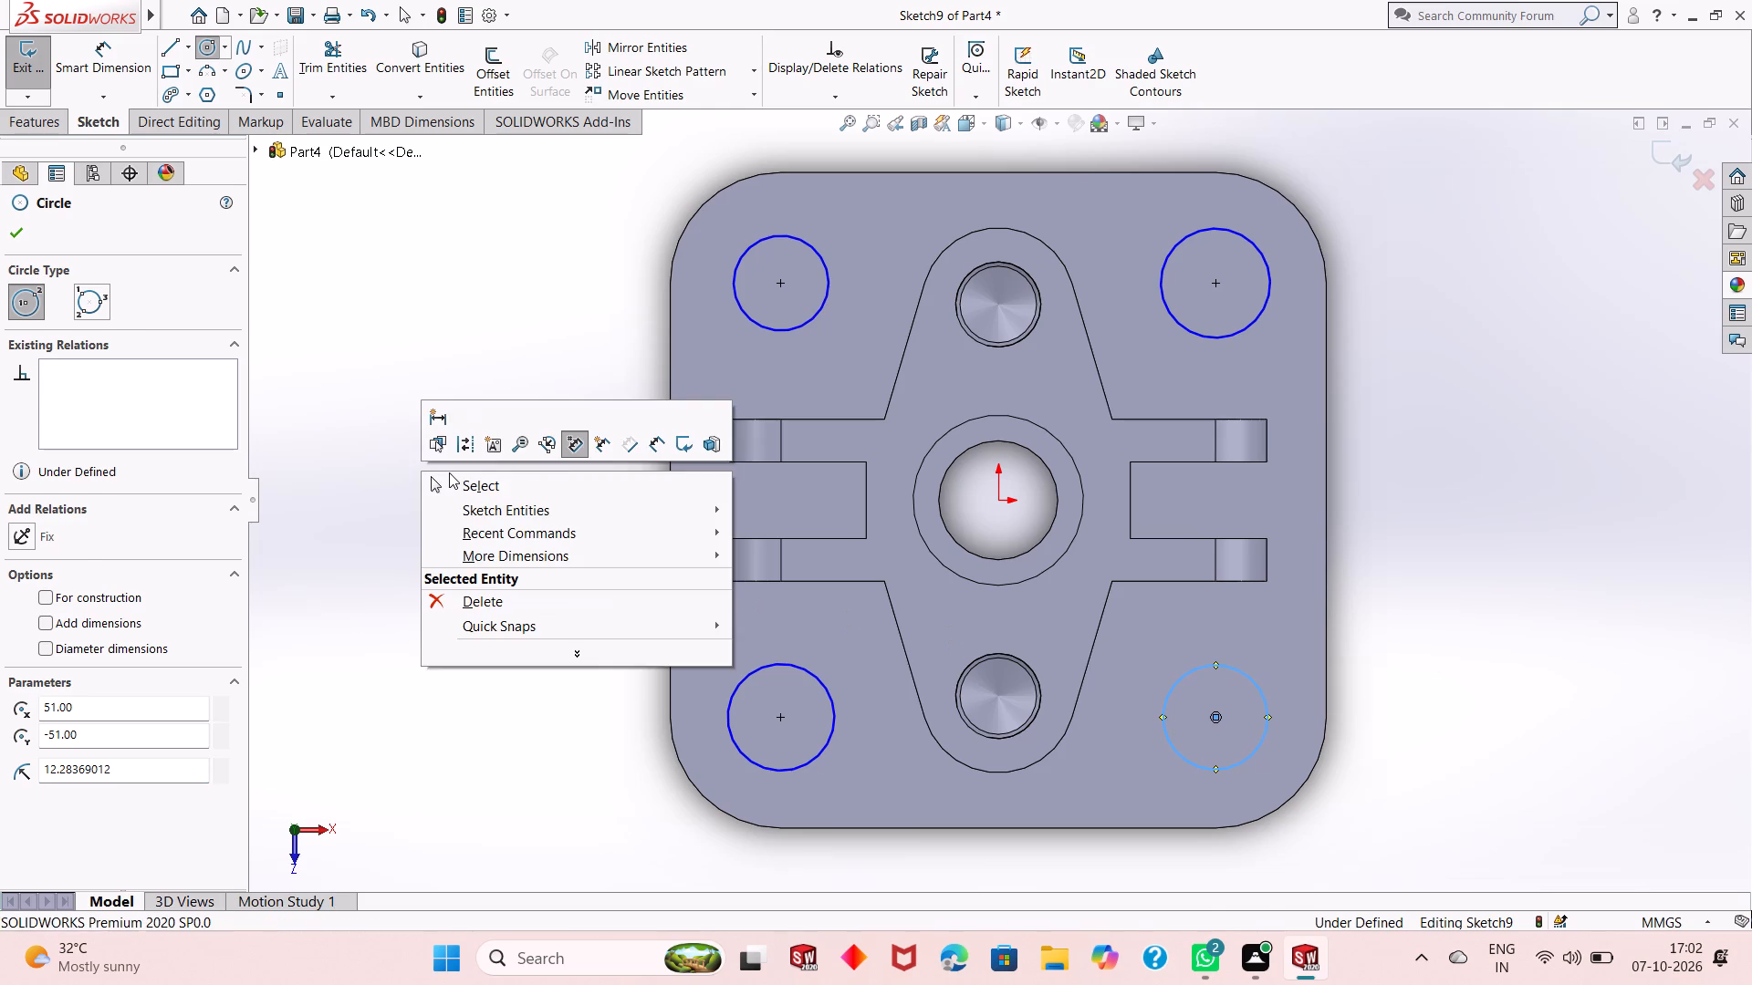
left_click(453, 482)
Dimension the circle at the base block's -X, back corner to a diameter of 20 mm.
left_click(106, 60)
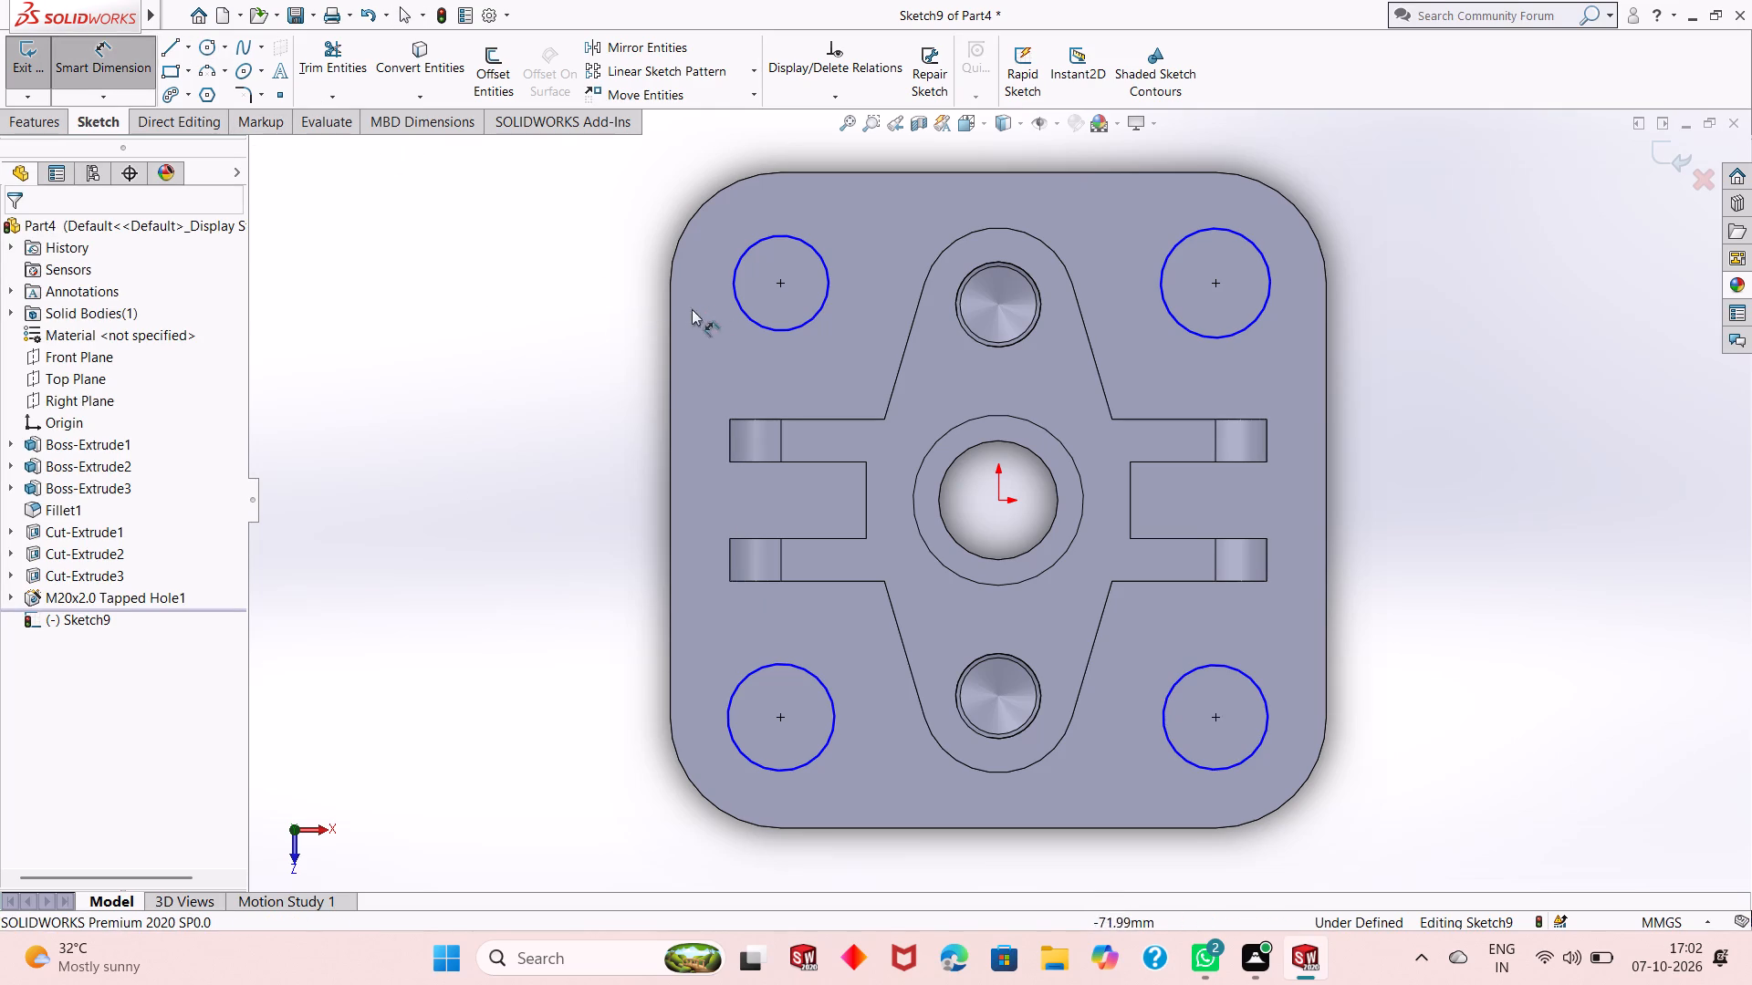
left_click(751, 313)
left_click(514, 439)
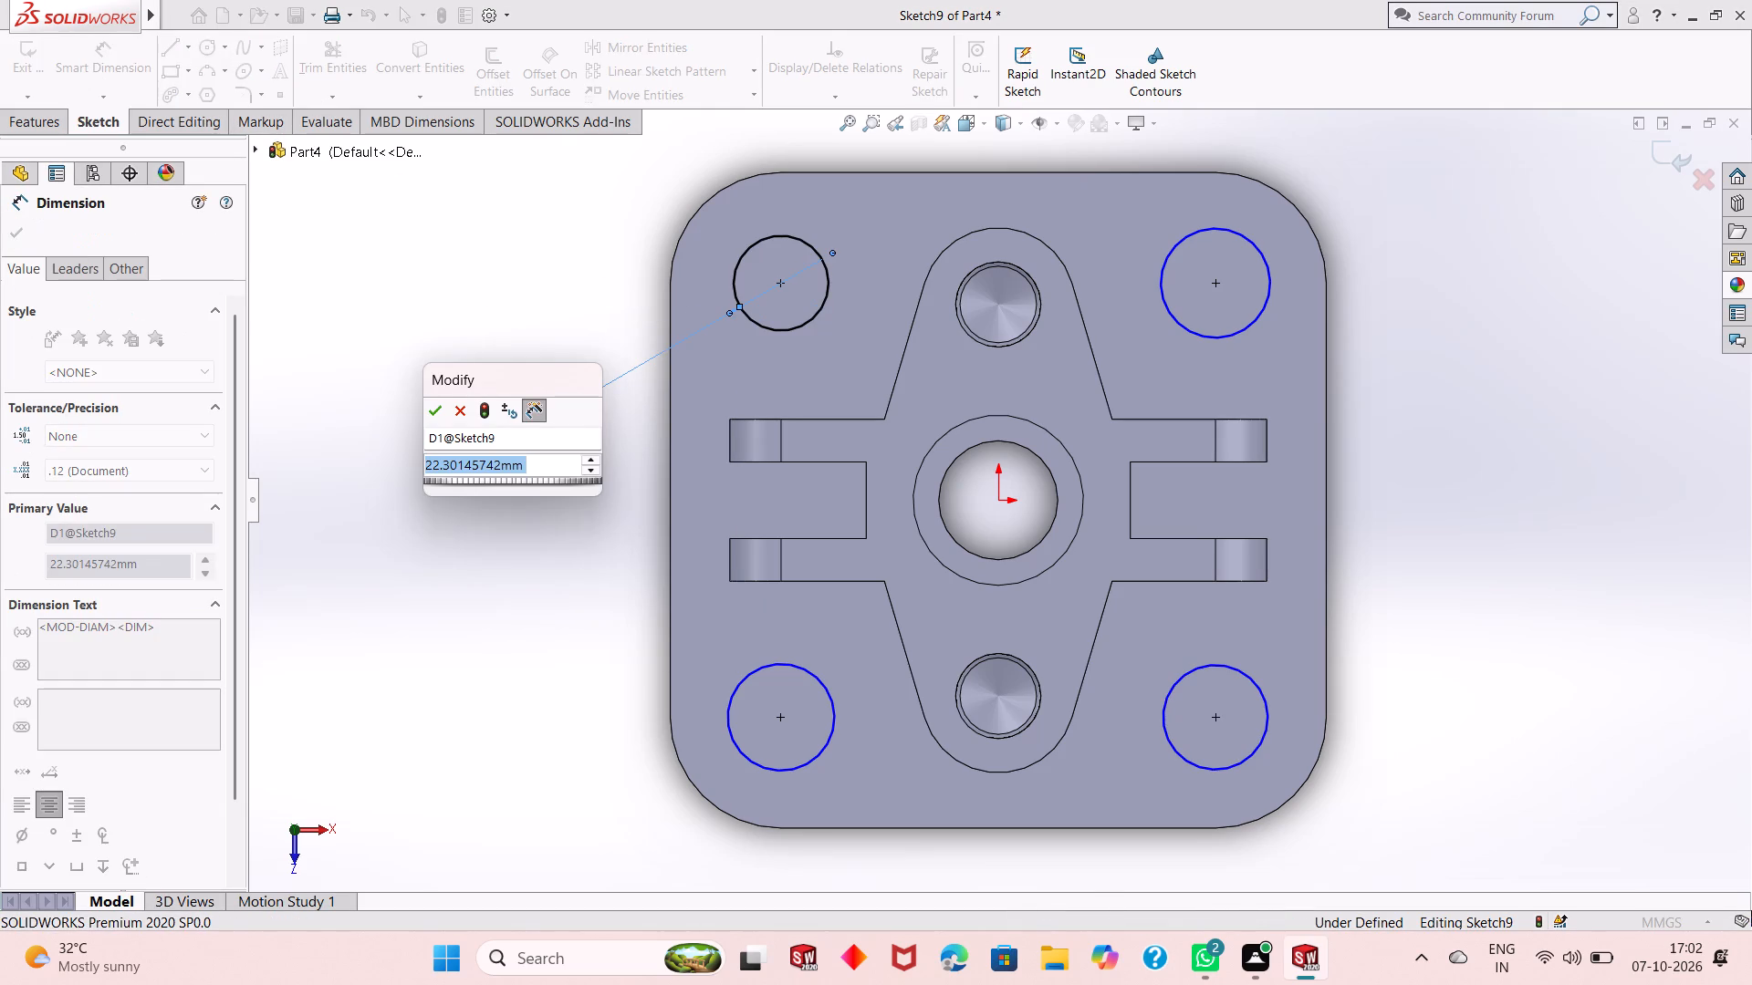
type("20")
key("Return")
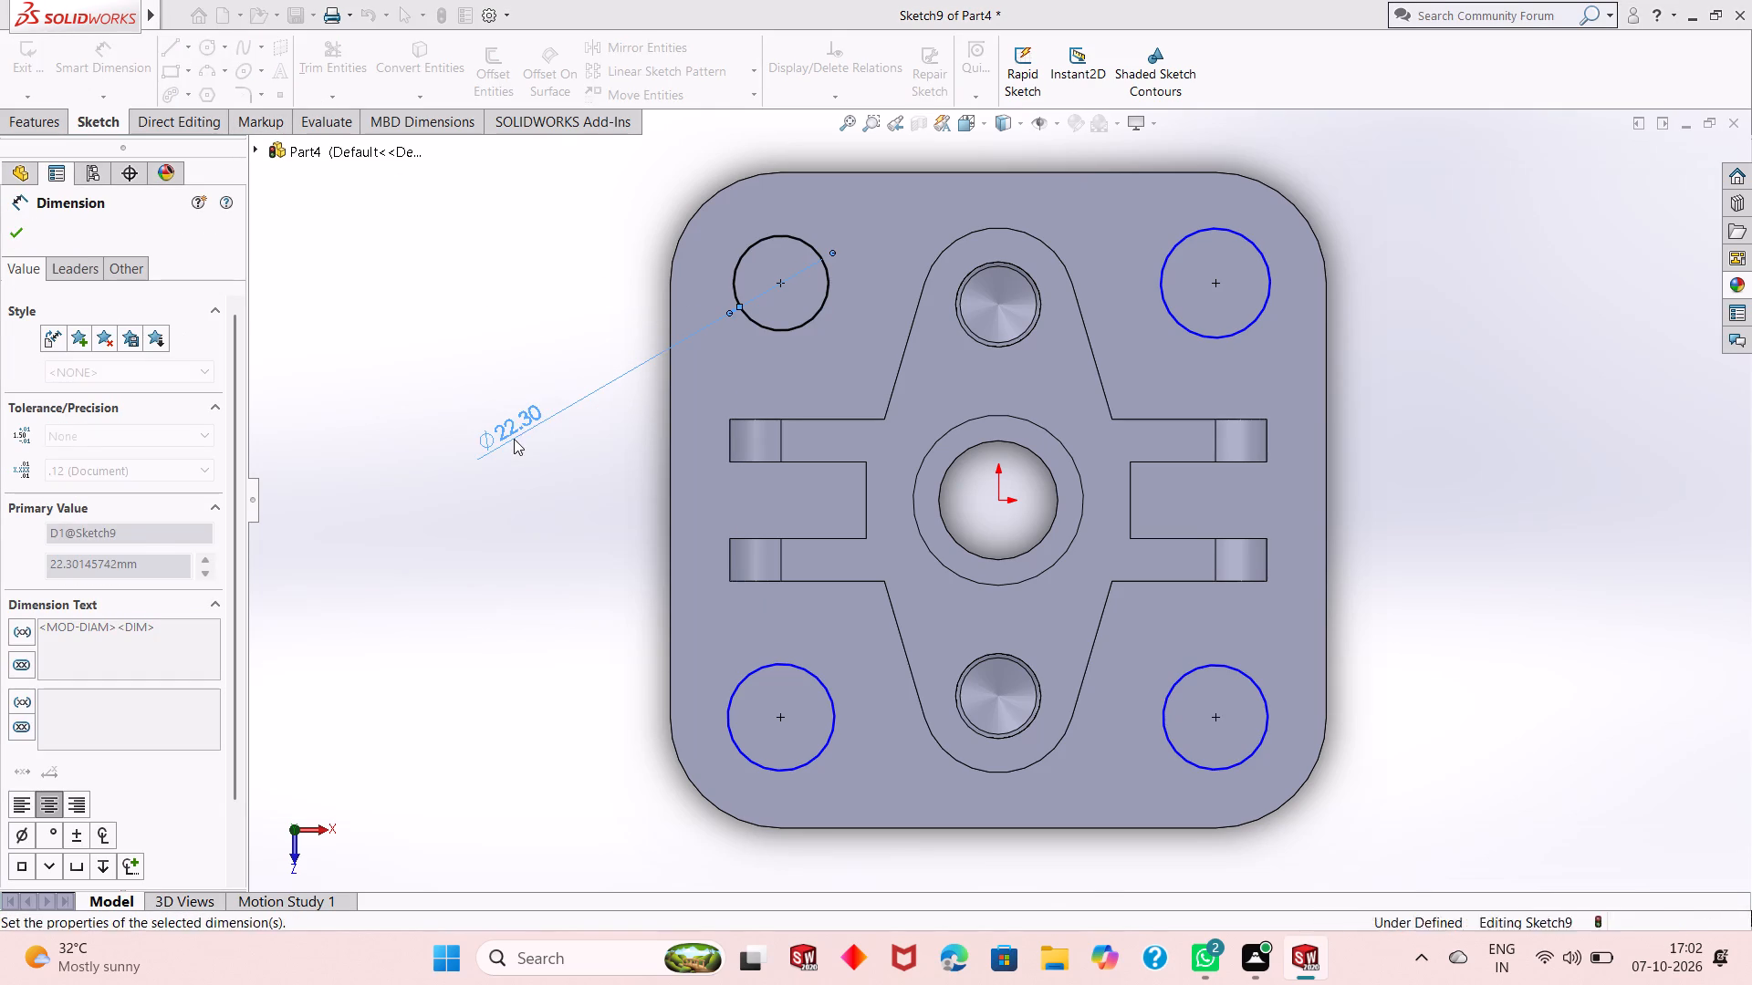
right_click(452, 355)
left_click(468, 411)
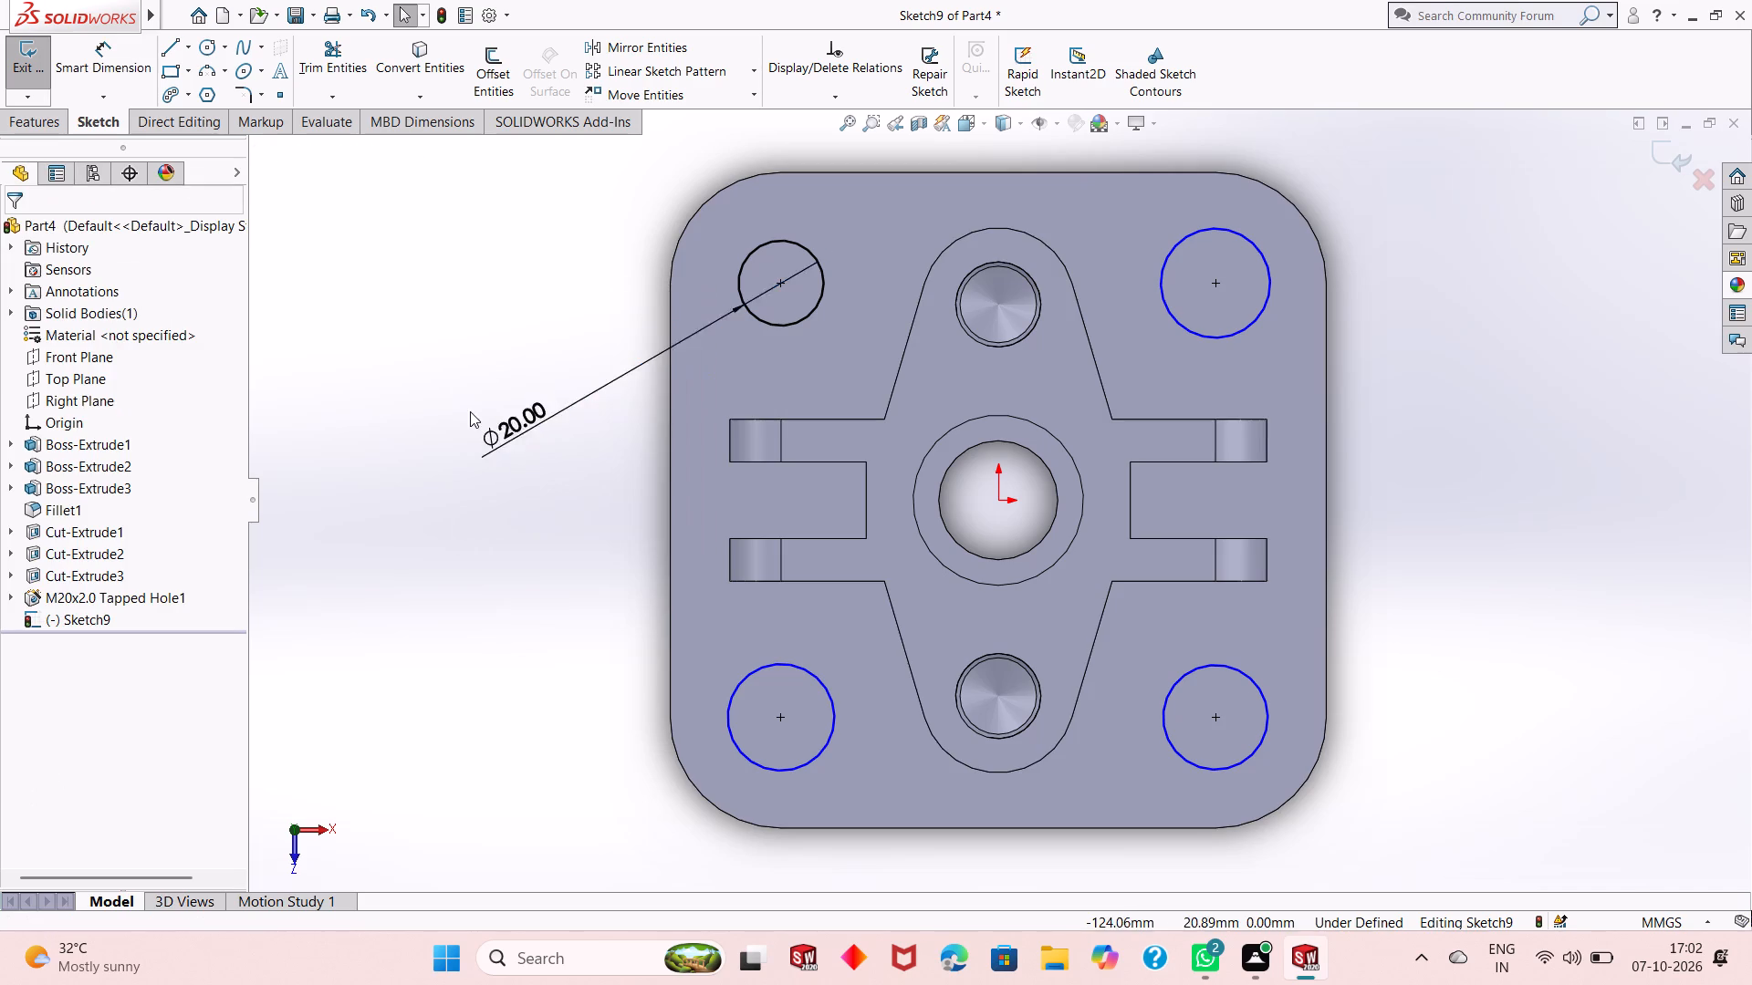
Make all four corner circles the same size with an Equal relation.
left_click(809, 320)
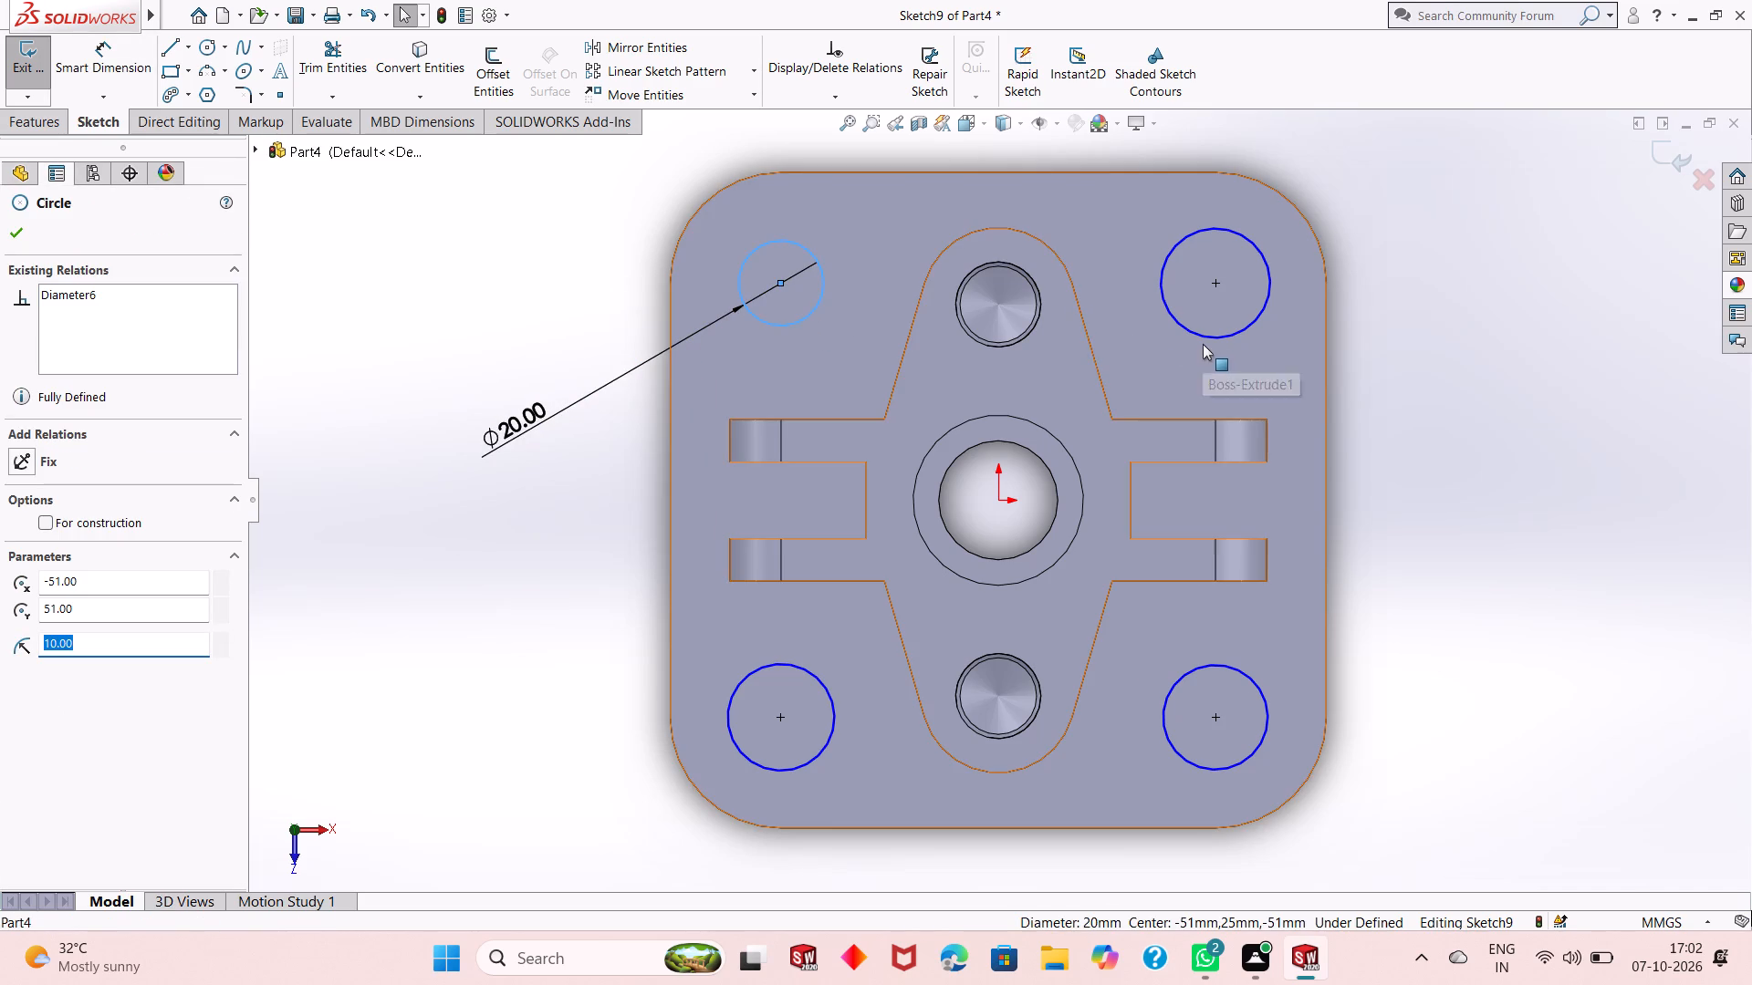
left_click(1204, 341)
left_click(801, 320, "ctrl")
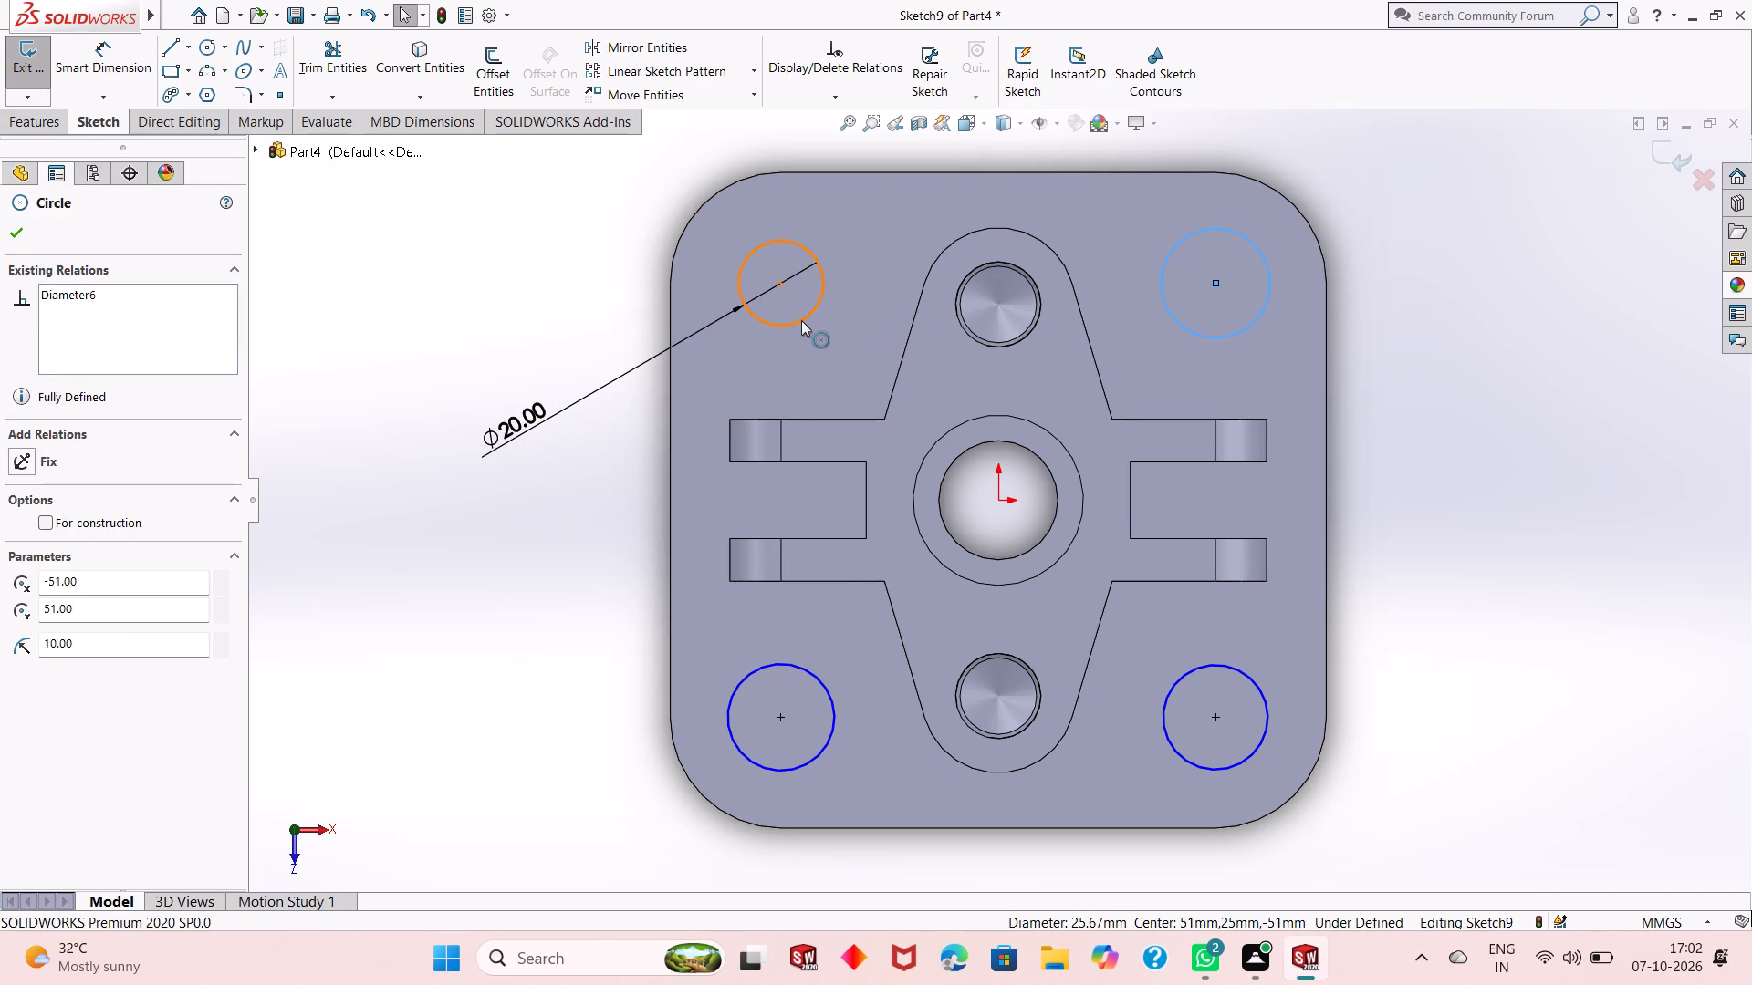
left_click(806, 664, "ctrl")
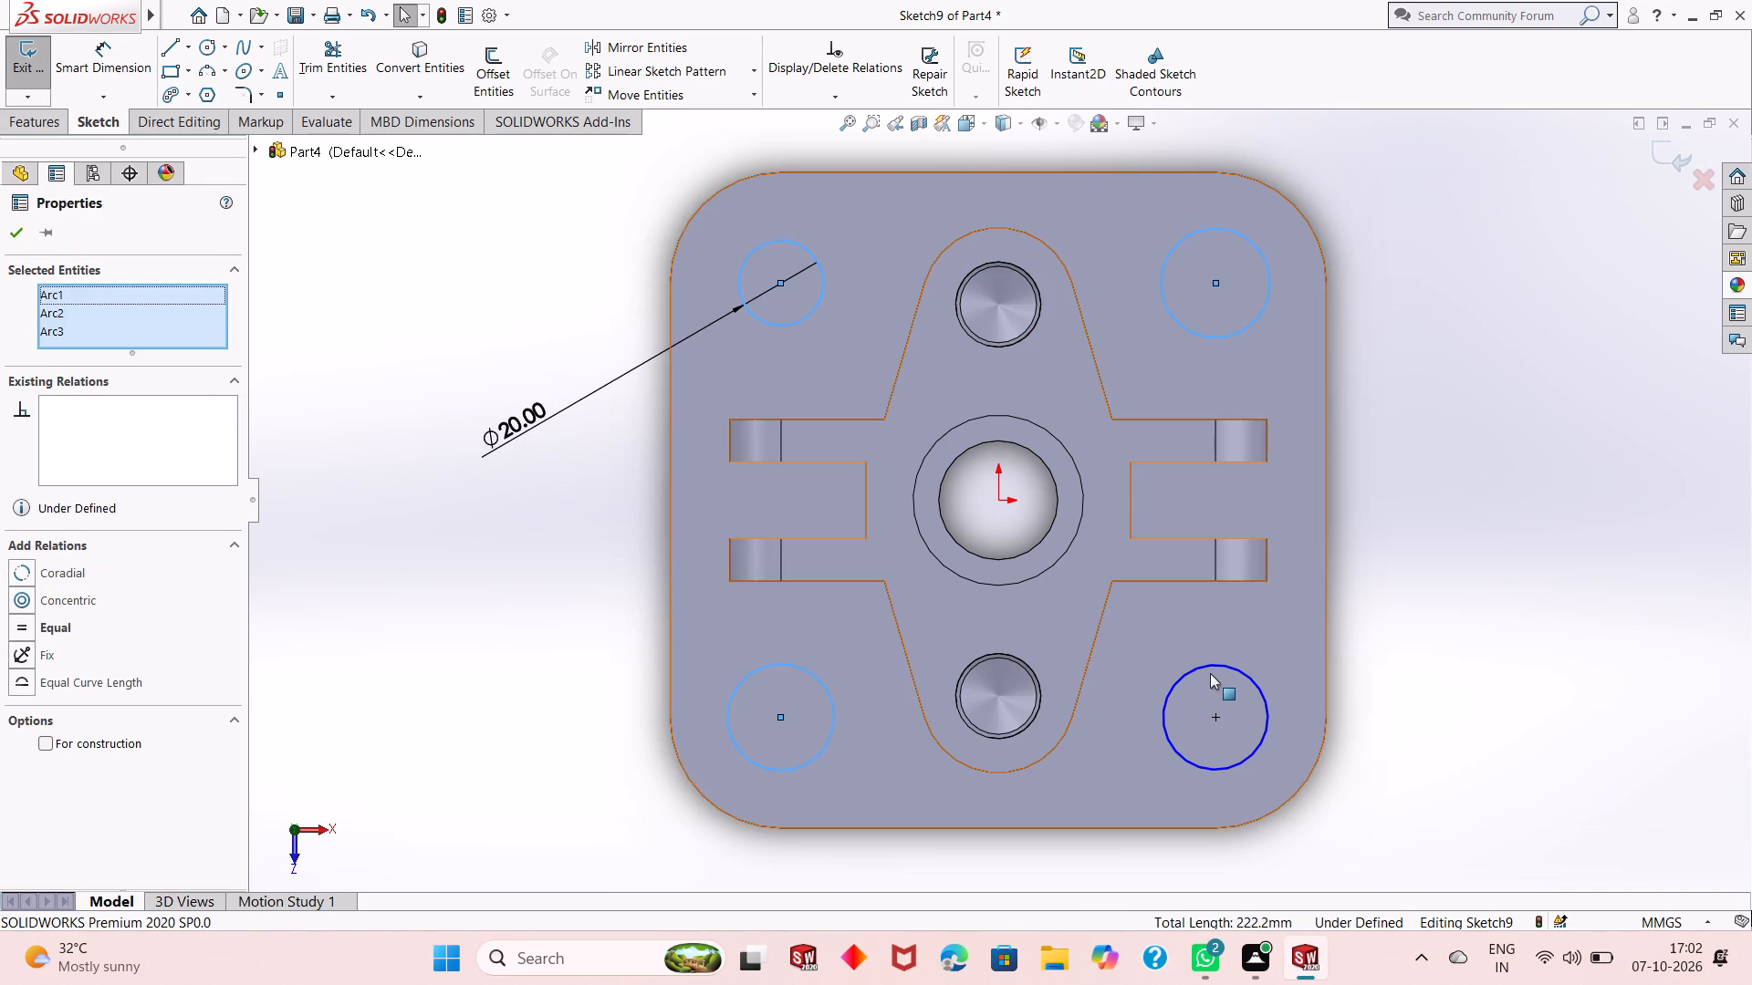
left_click(1209, 668, "ctrl")
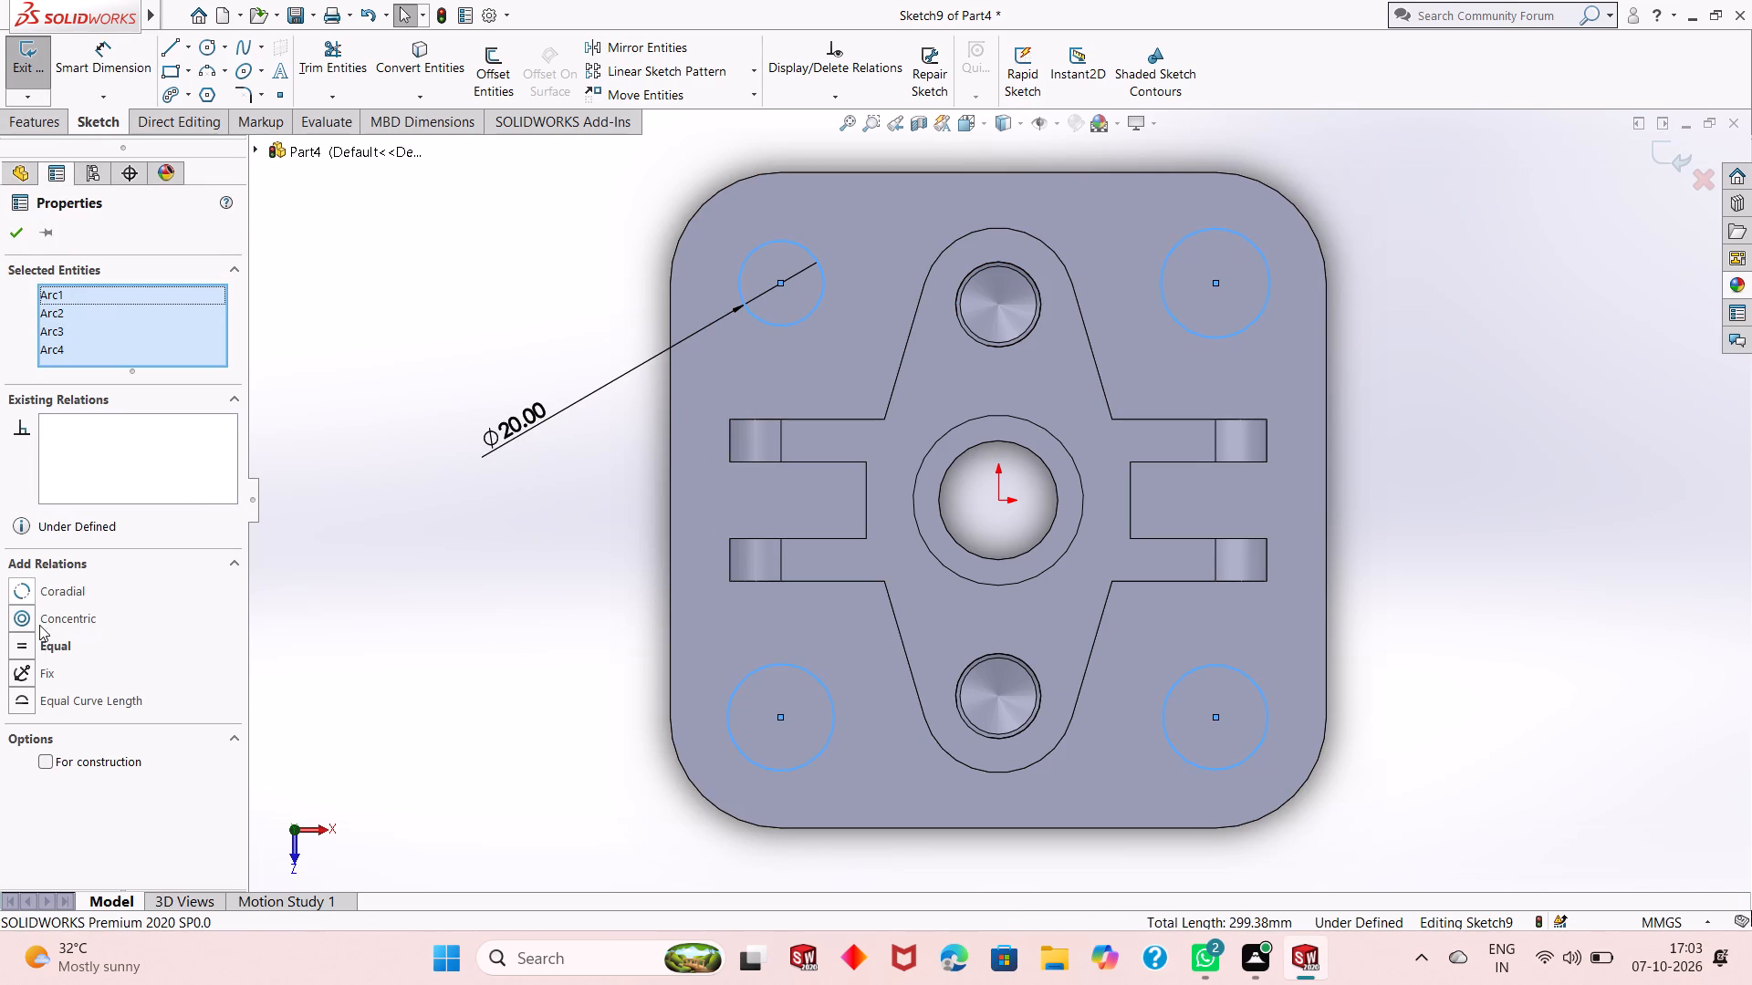
left_click(34, 640)
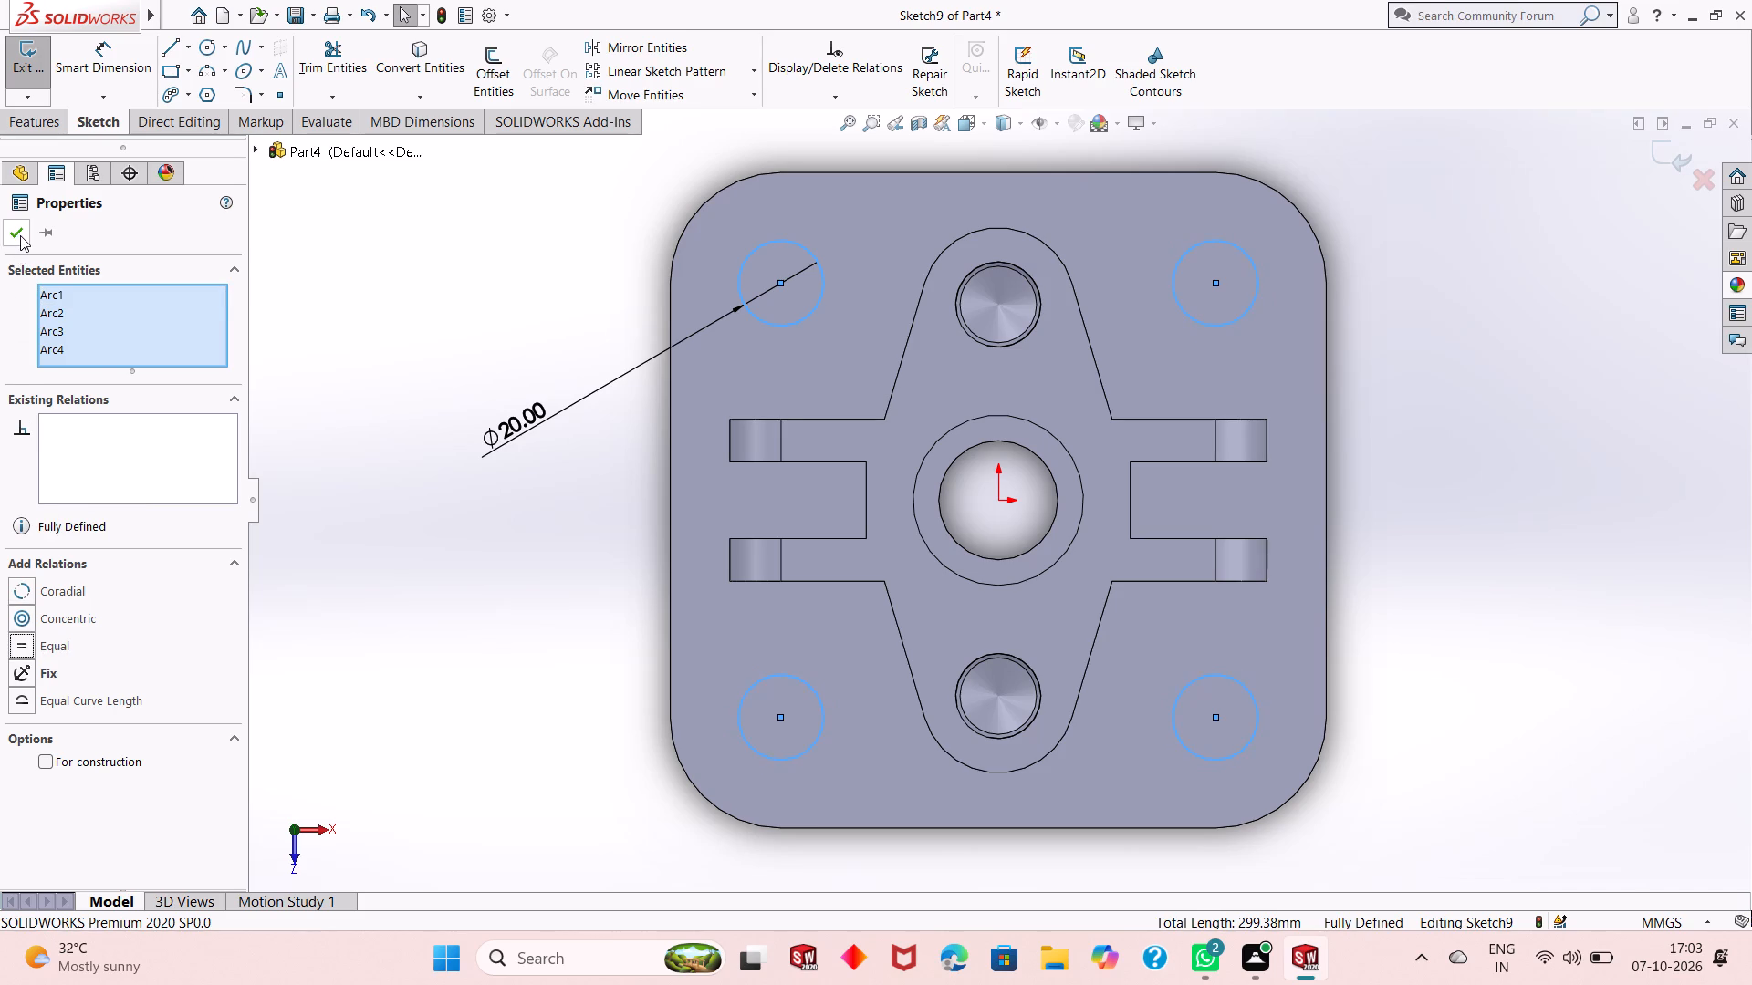
left_click(20, 235)
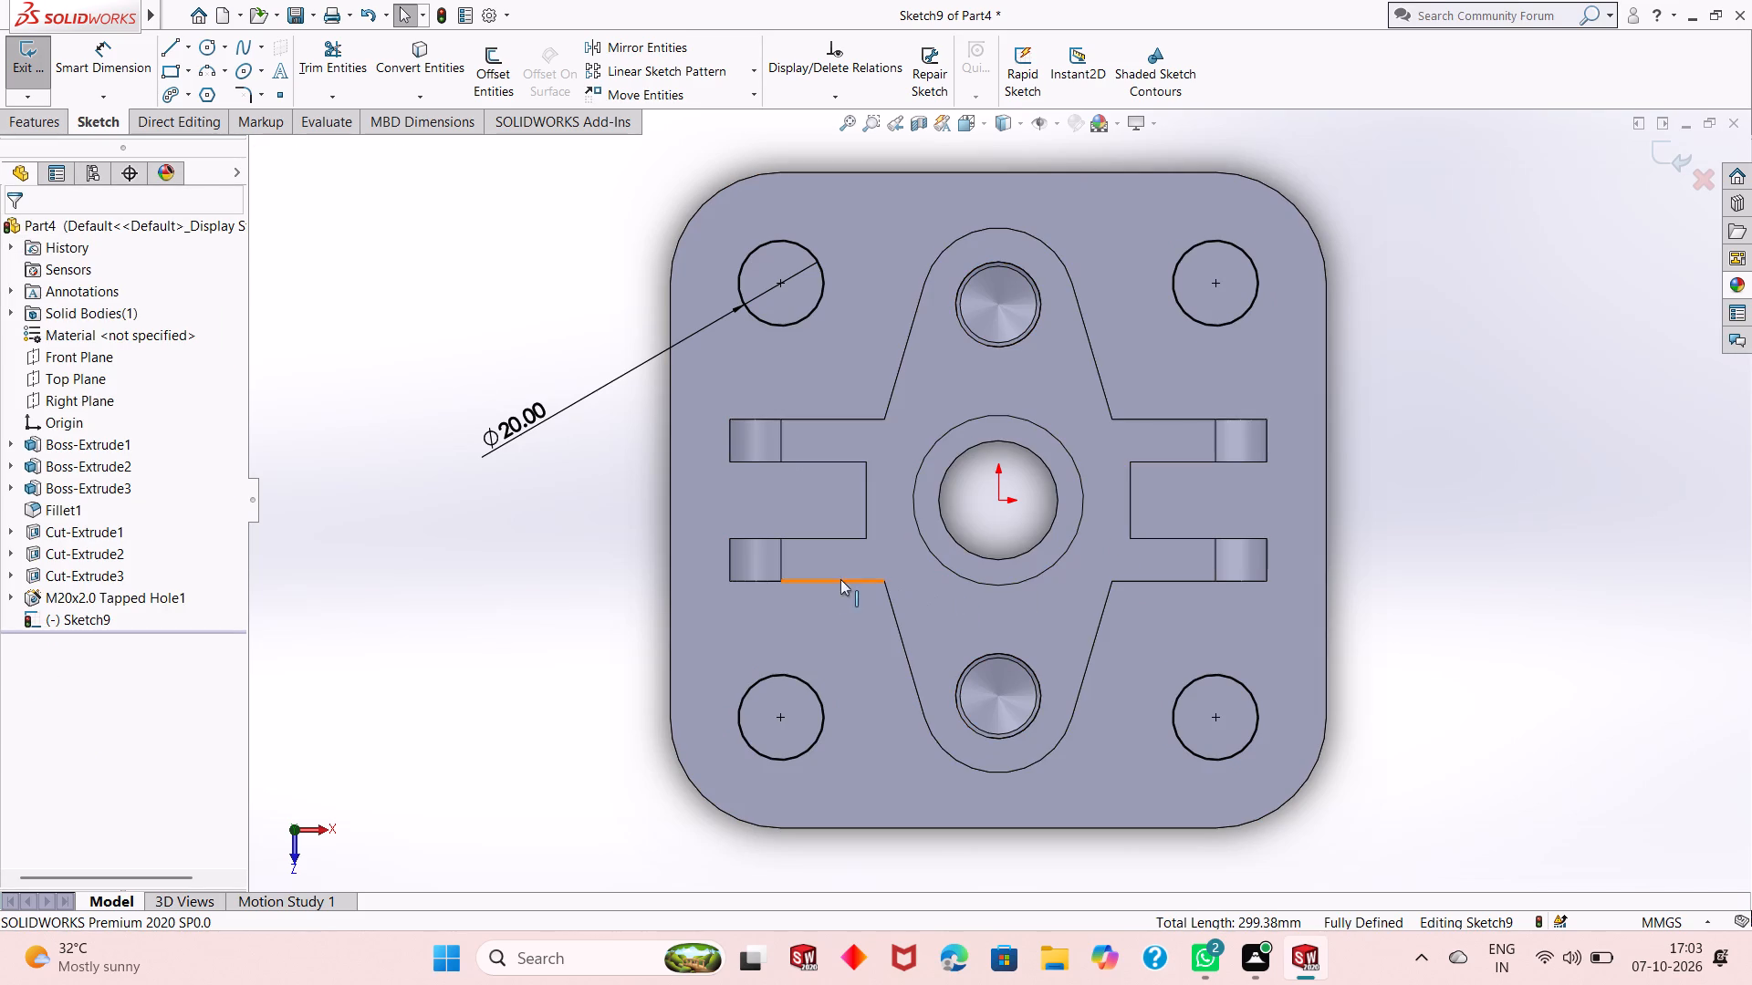
Cut the four corner circles down through the base block with a blind Extruded Cut of 42 mm.
left_click(38, 122)
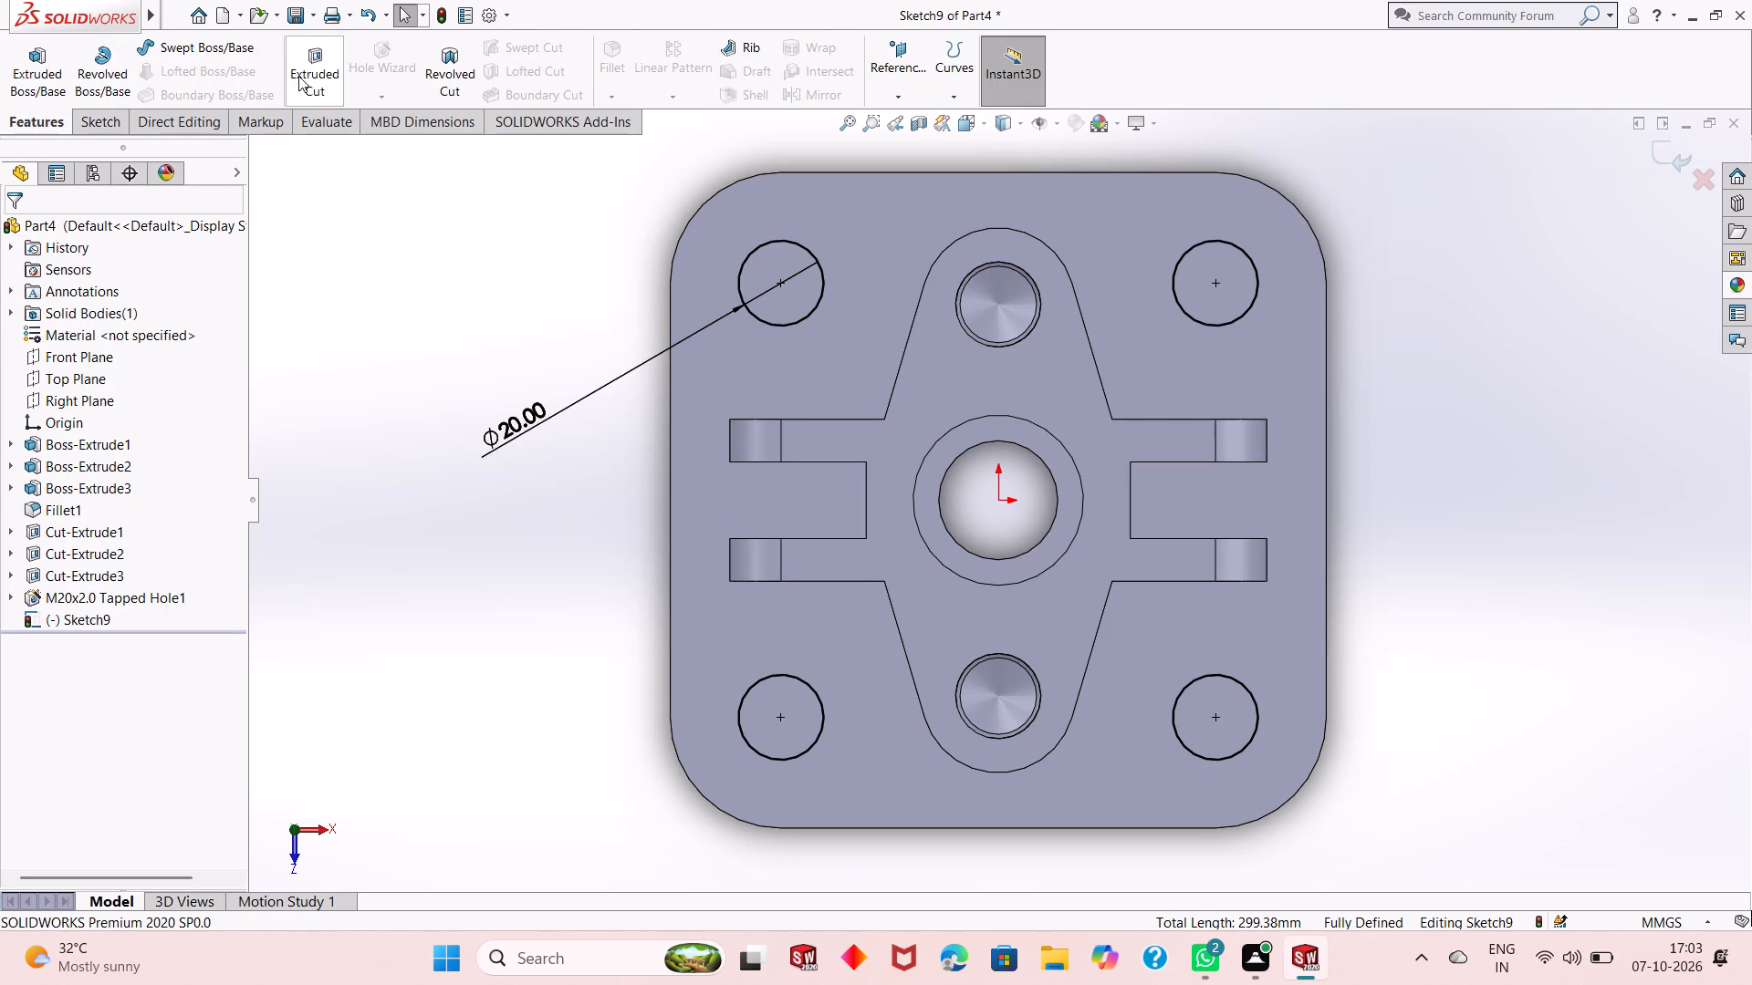
left_click(310, 71)
middle_click_drag(944, 606, 946, 343)
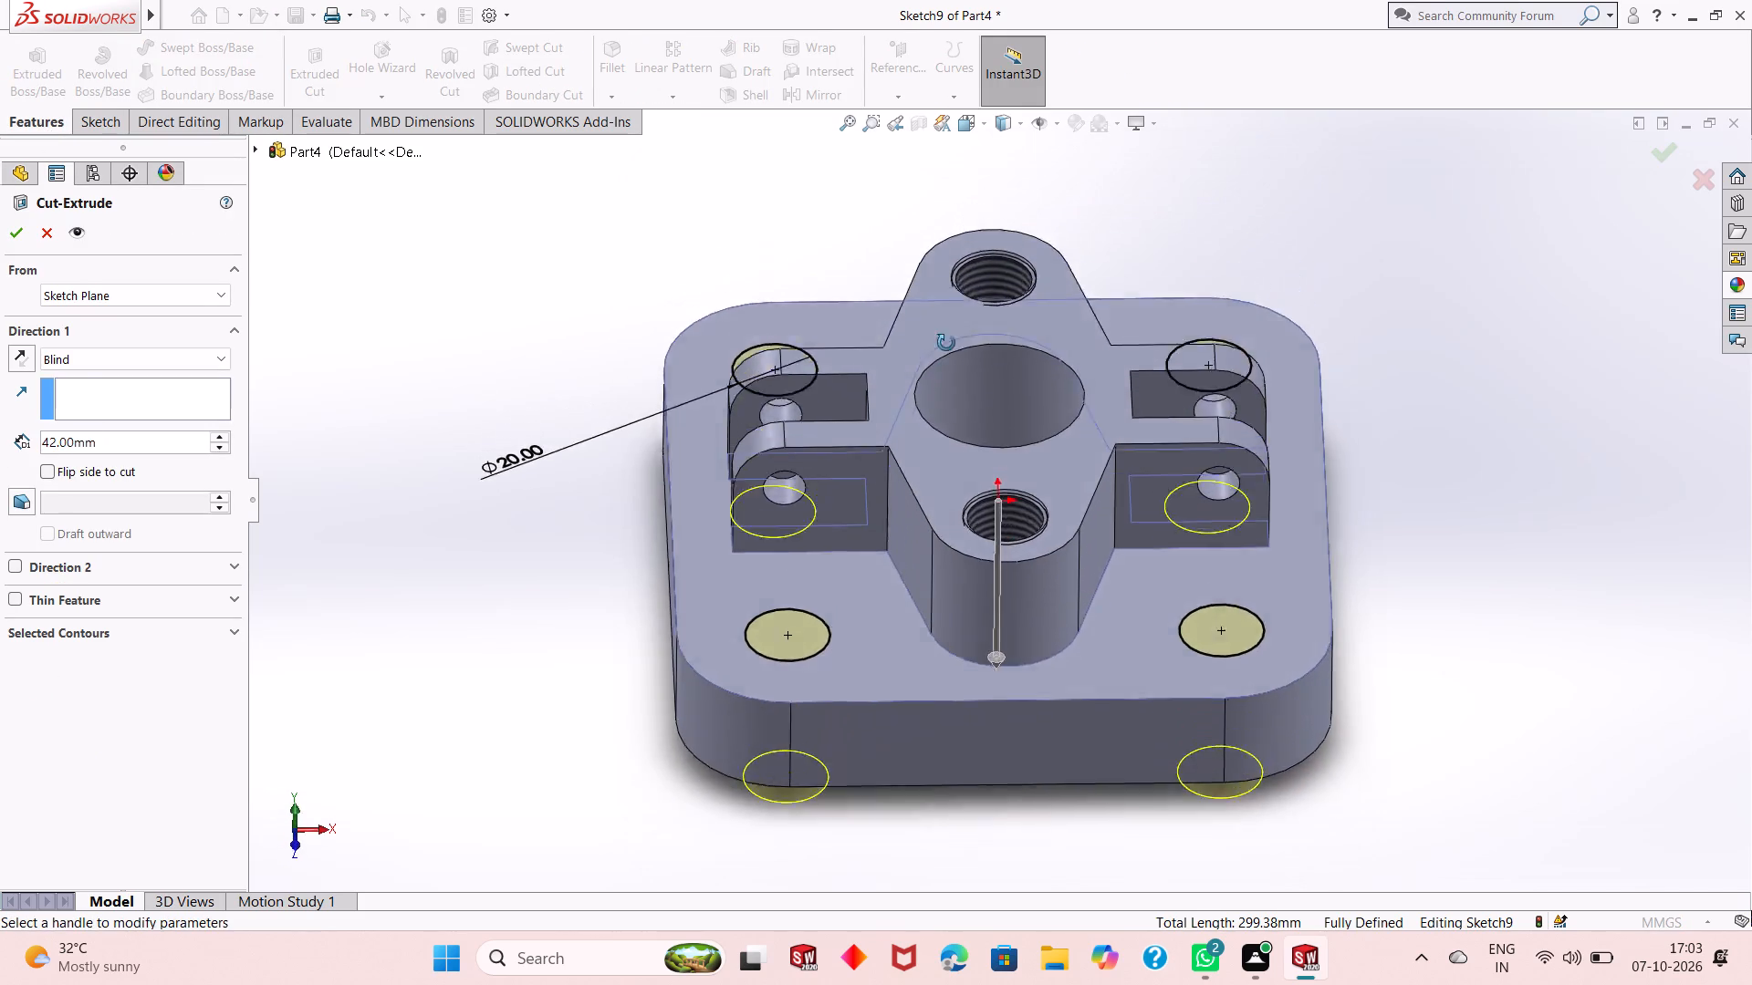
middle_click_drag(946, 343, 948, 303)
left_click(16, 234)
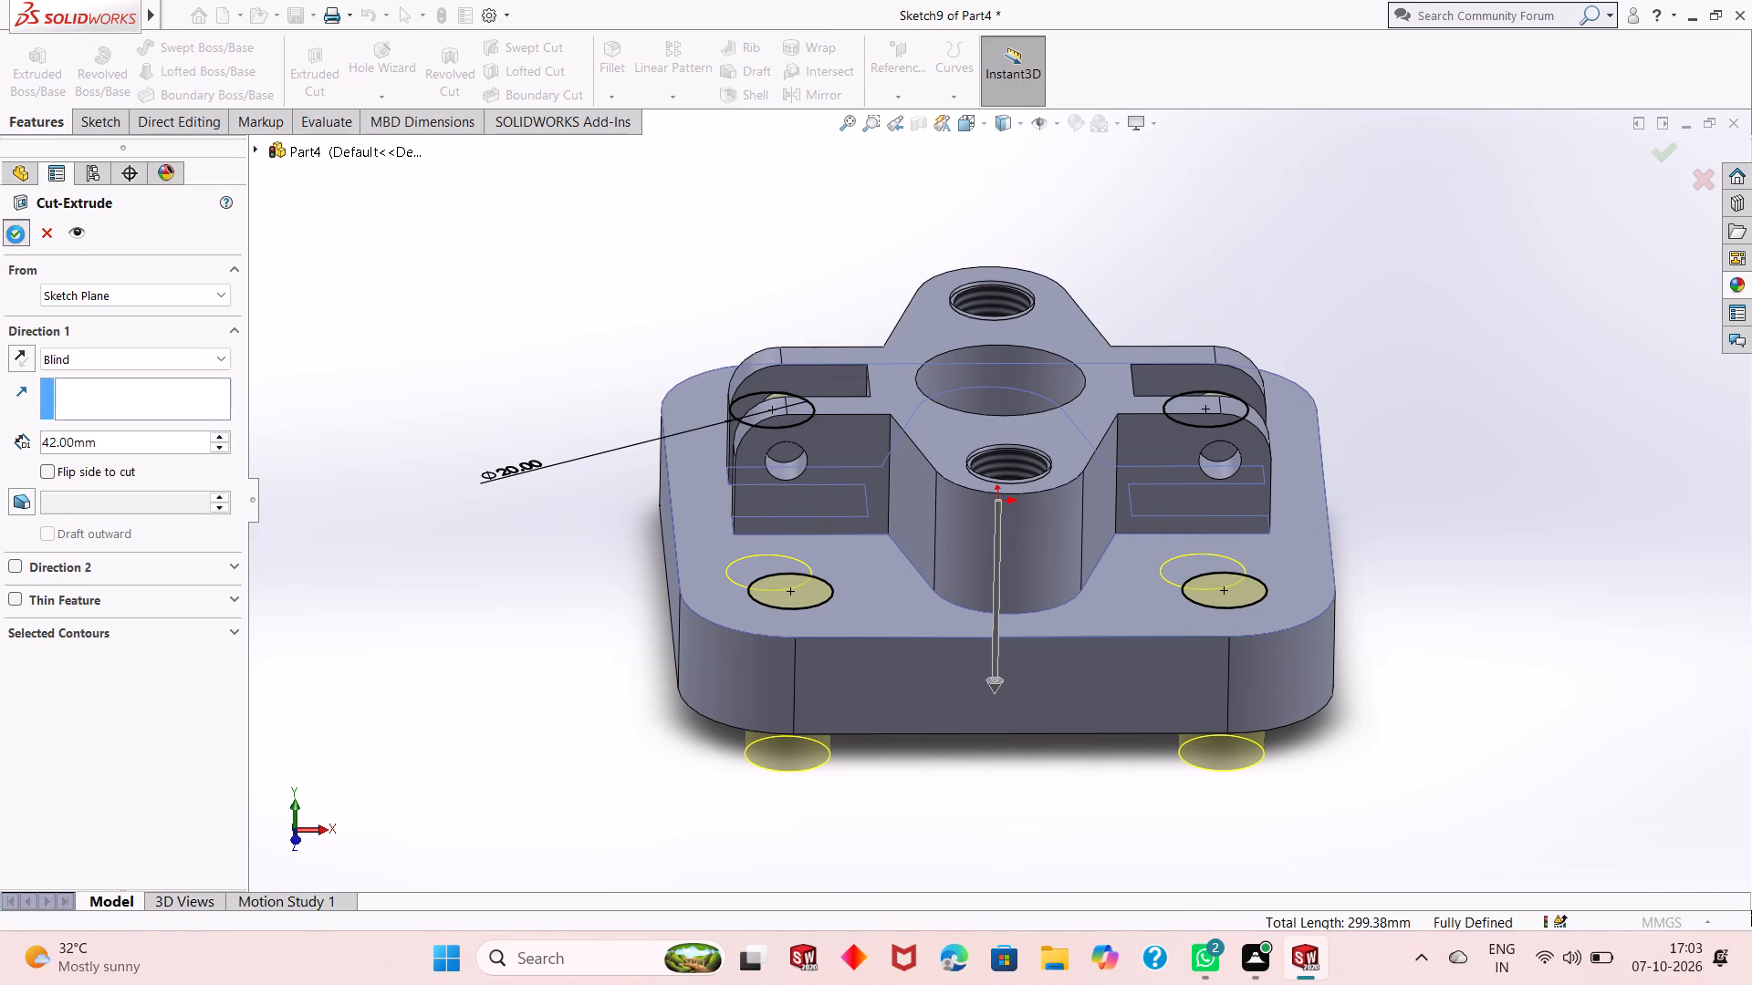
left_click(576, 546)
Examine the part from above and below, including the corner holes and the underside boss.
middle_click_drag(1066, 554, 1084, 412)
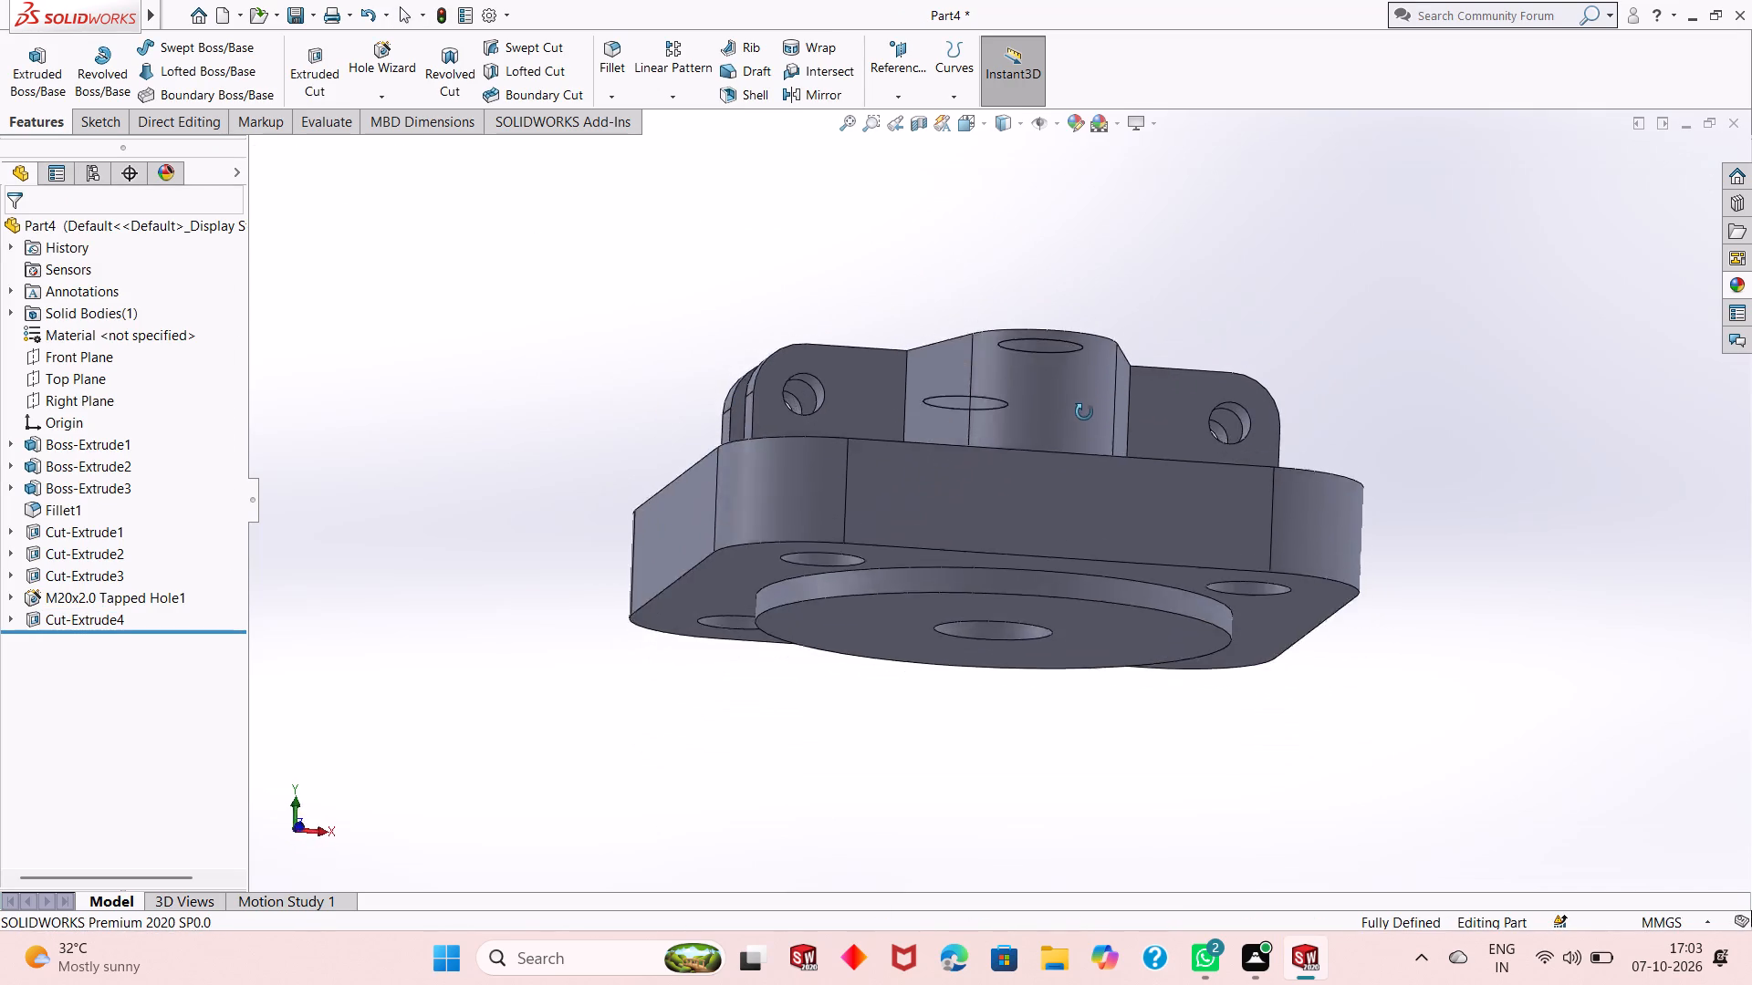
middle_click_drag(1084, 412, 996, 608)
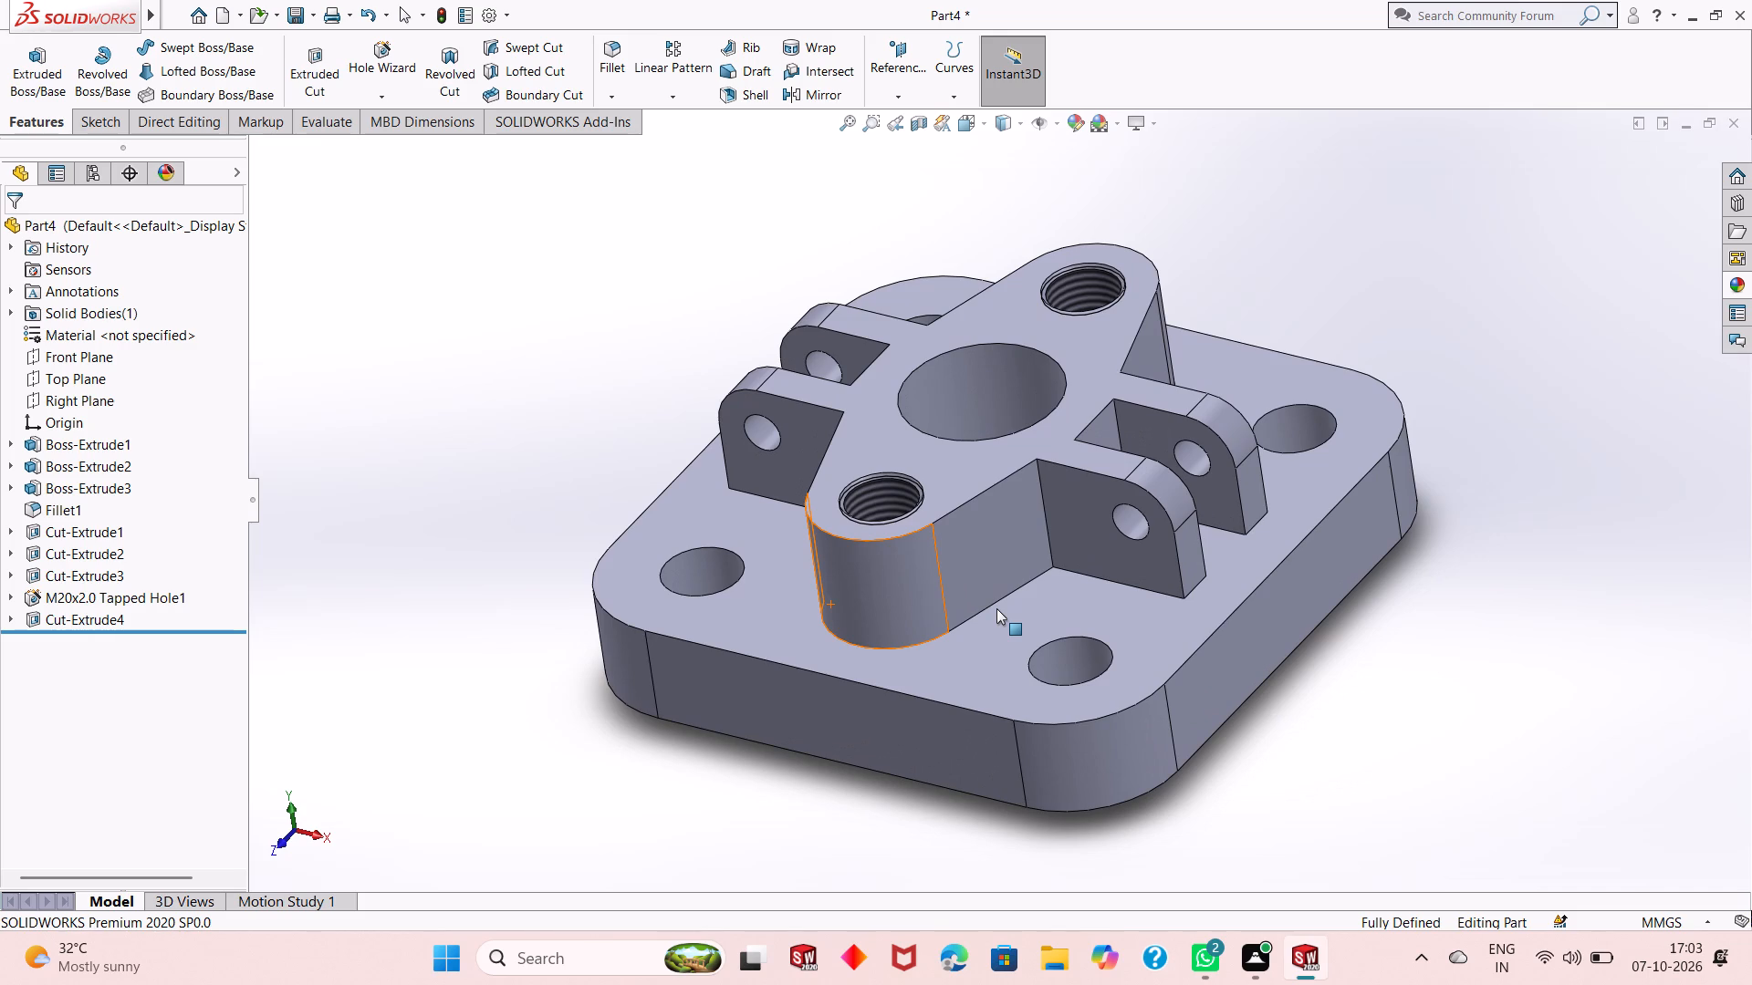
middle_click_drag(1189, 833, 1199, 794)
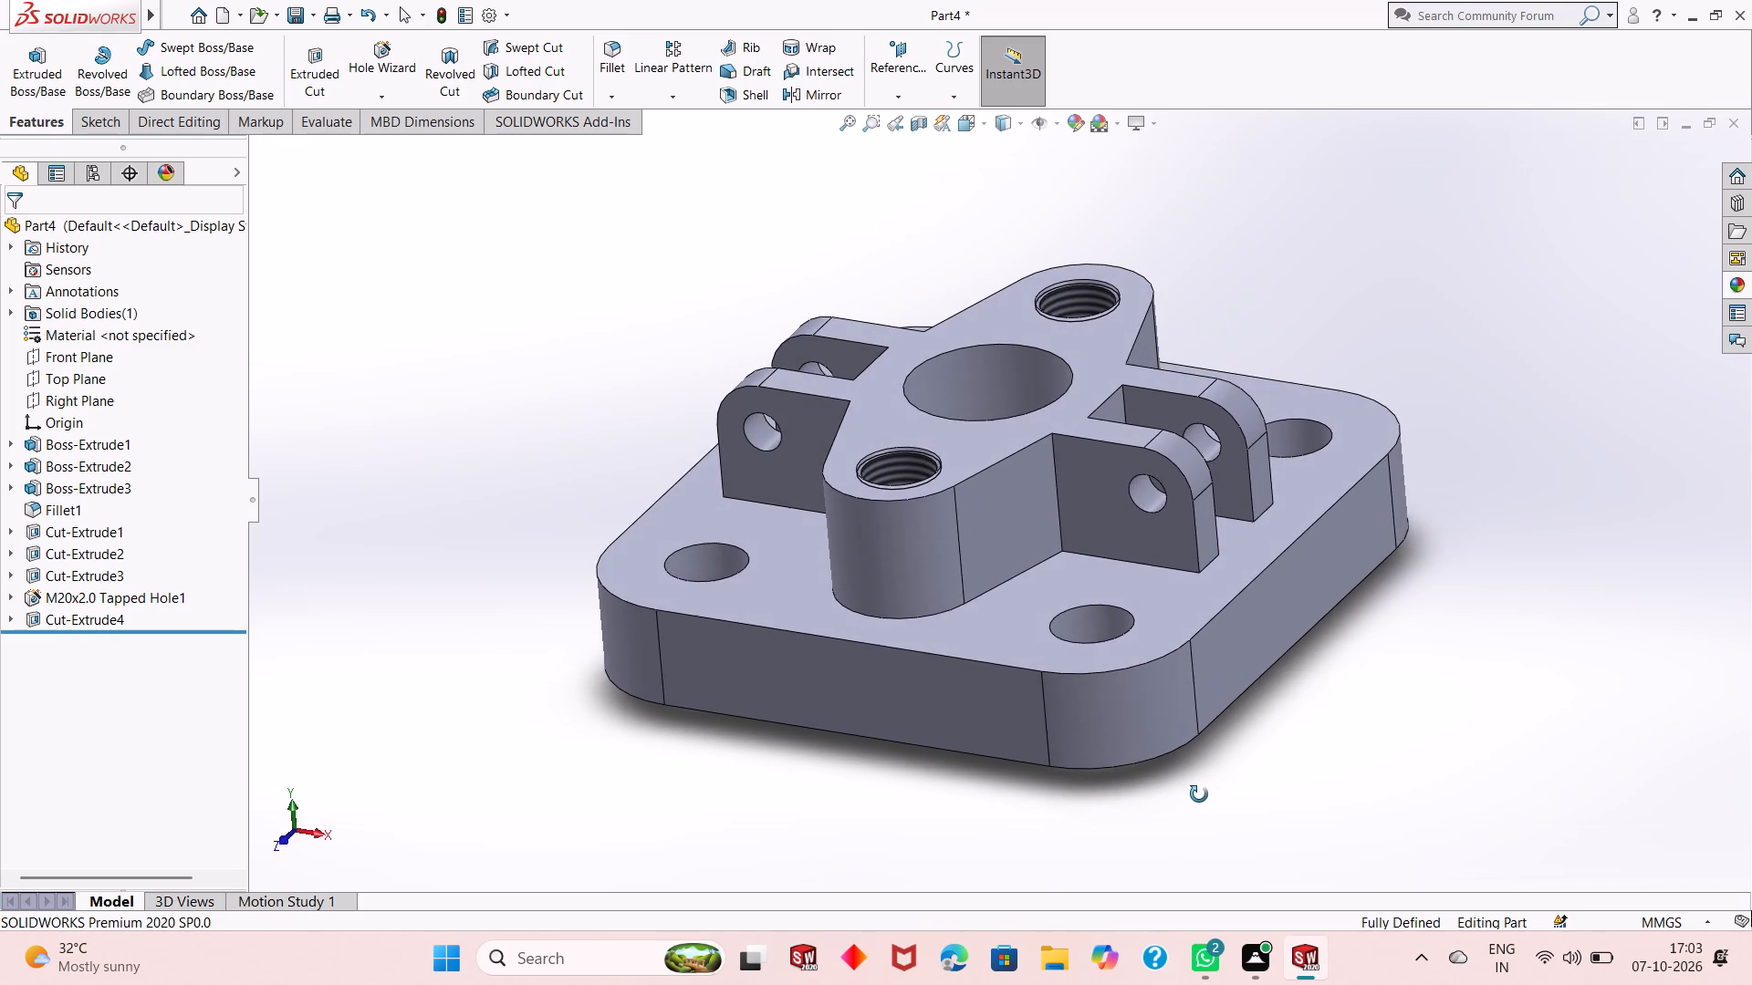
middle_click_drag(1199, 794, 1186, 793)
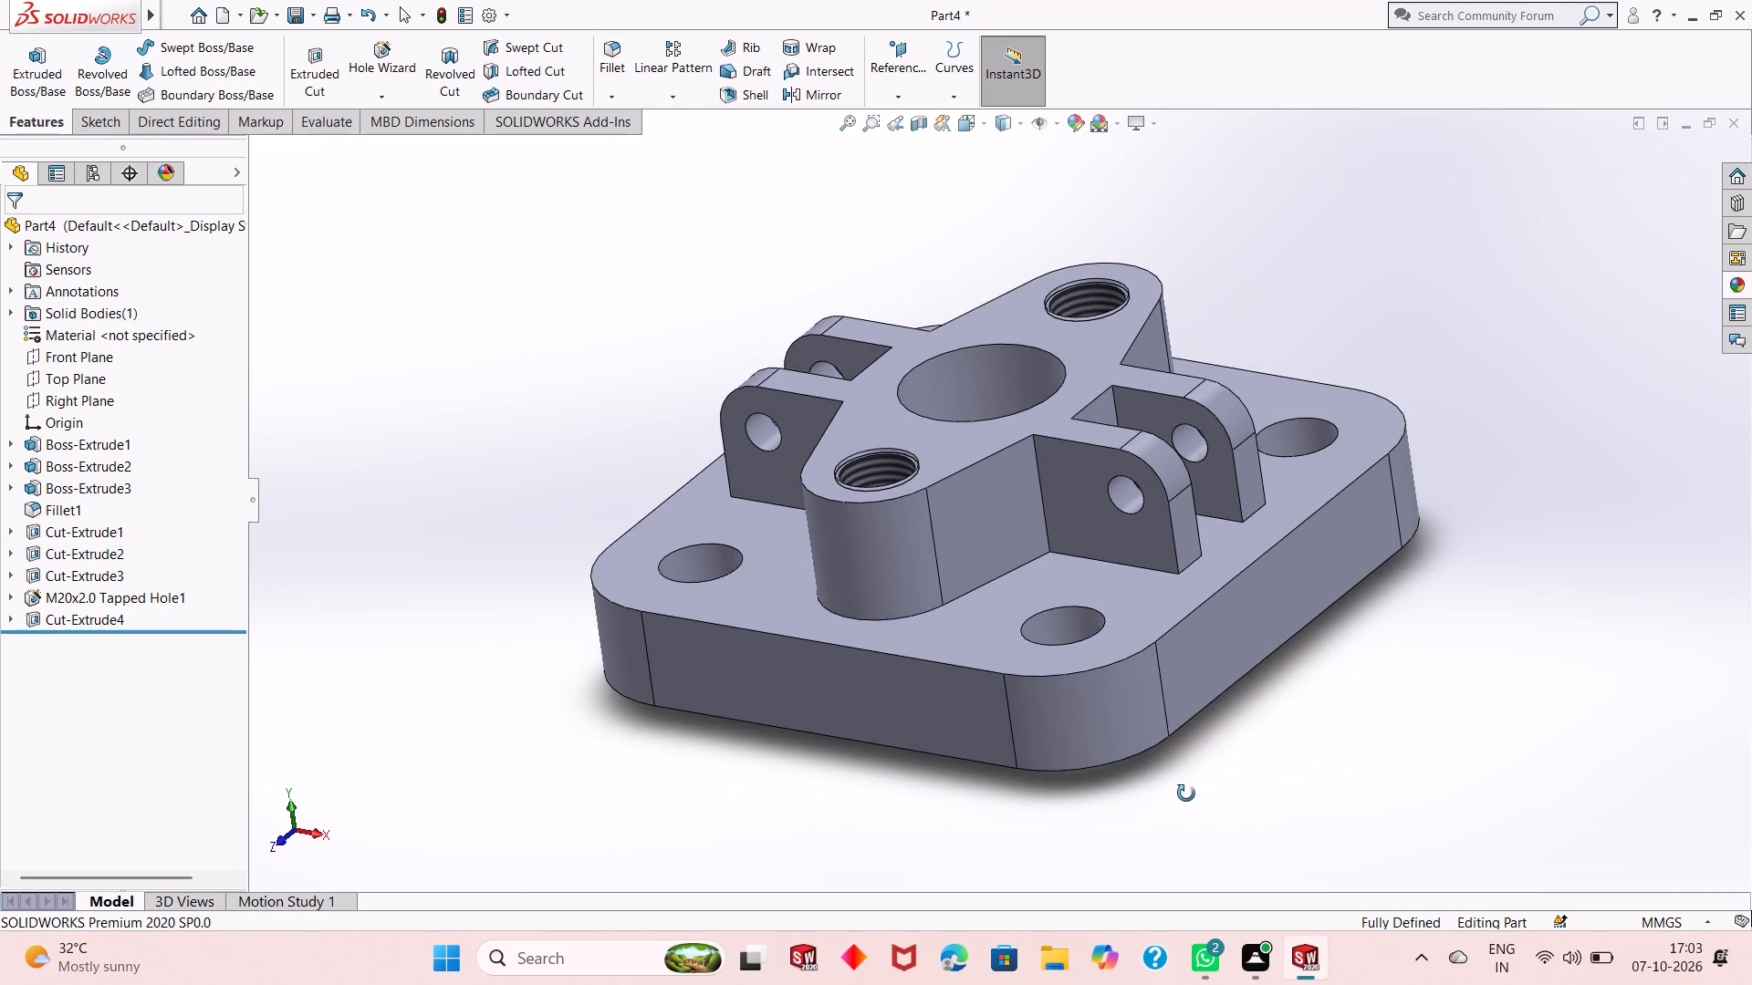
middle_click_drag(1186, 793, 1277, 667)
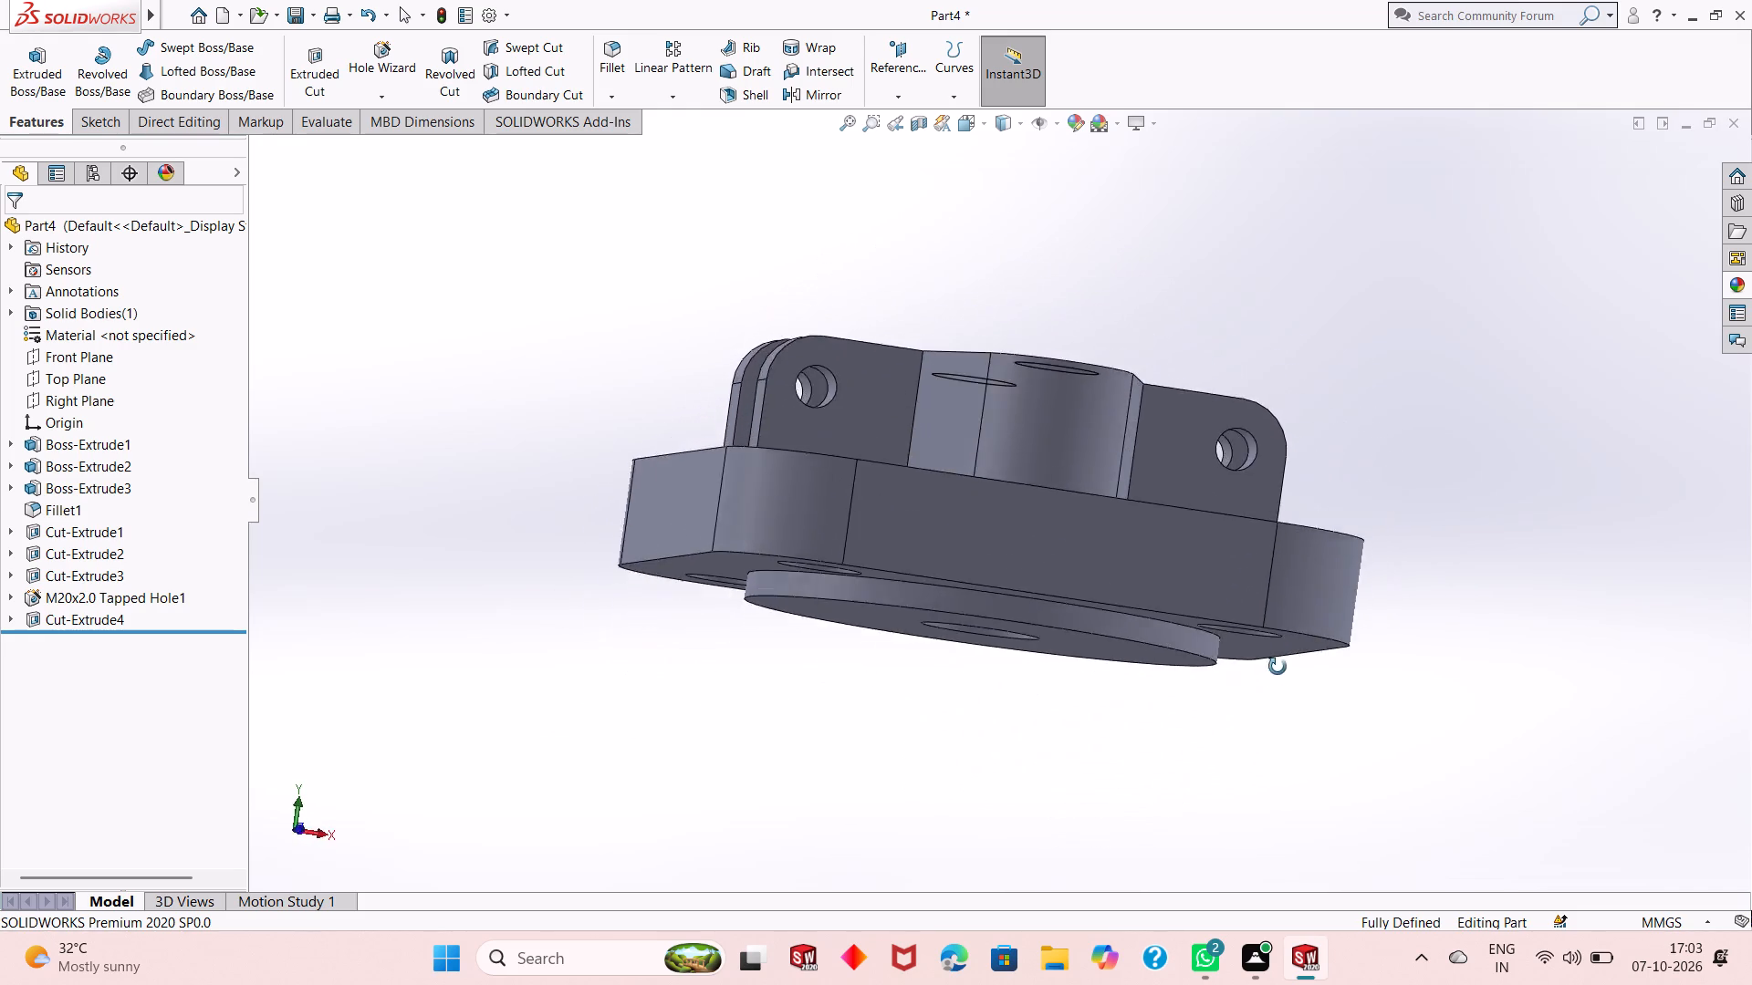
middle_click_drag(1277, 667, 1235, 807)
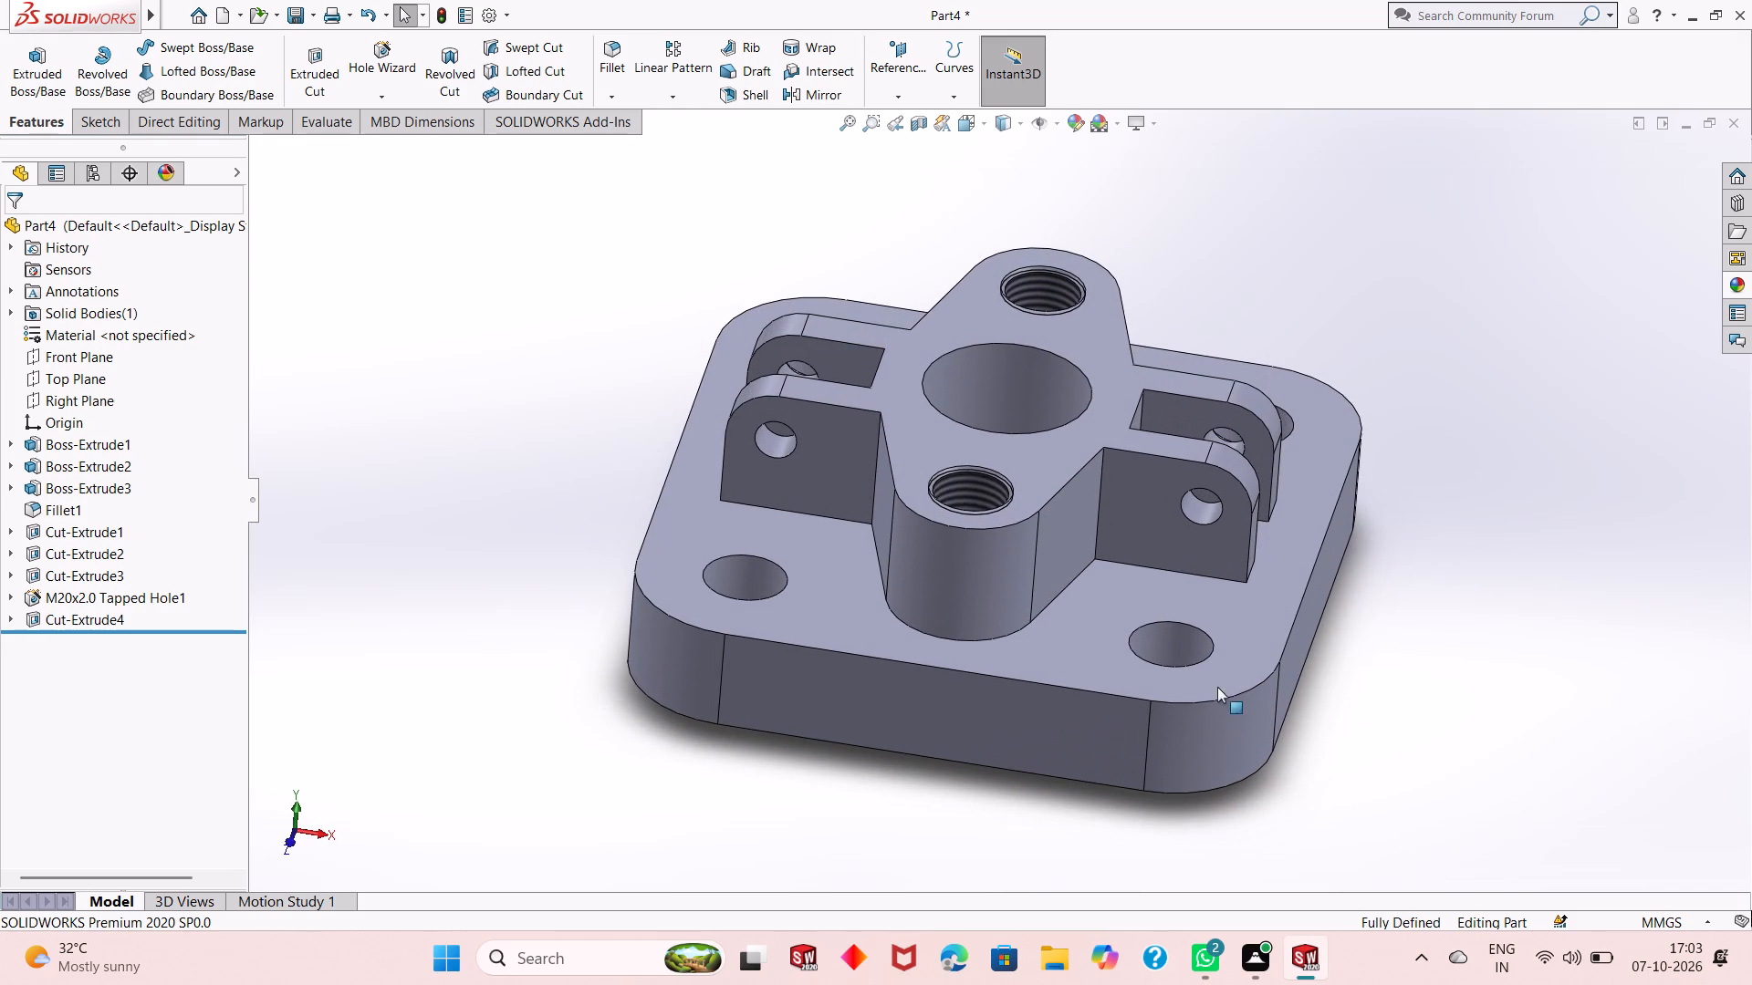
middle_click_drag(1174, 394, 1157, 489)
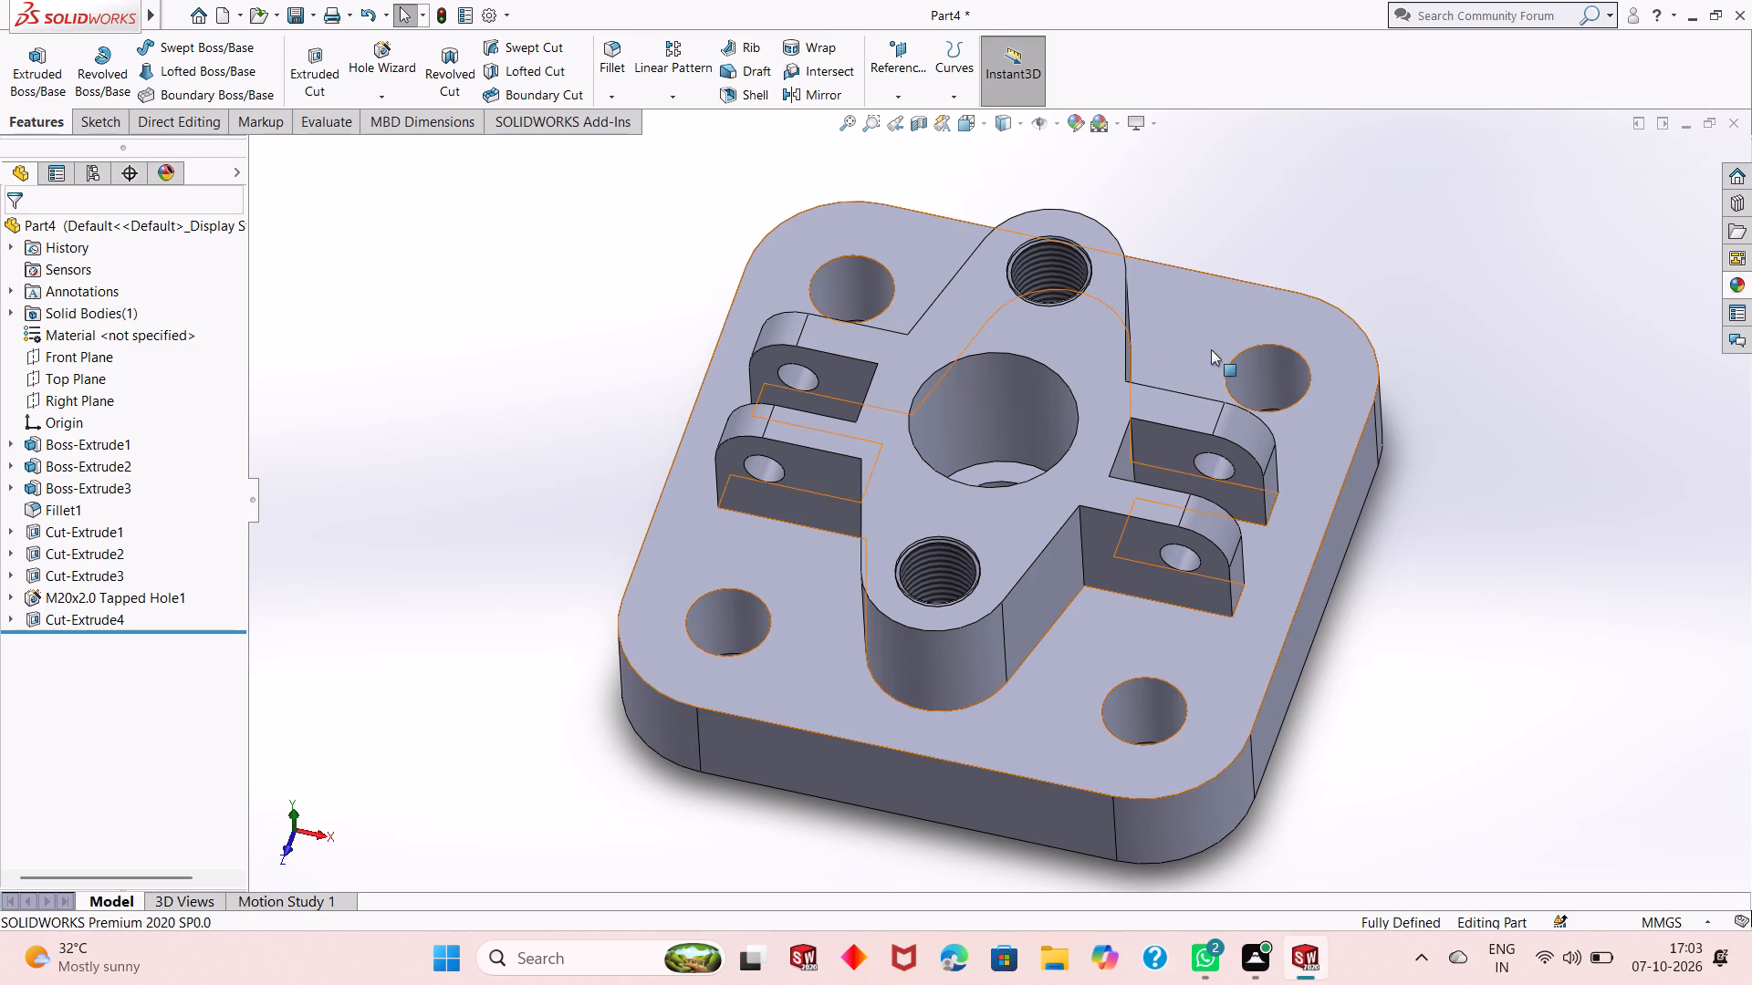
Apply a pale yellow colour from the standard swatches to the whole part.
left_click(1075, 123)
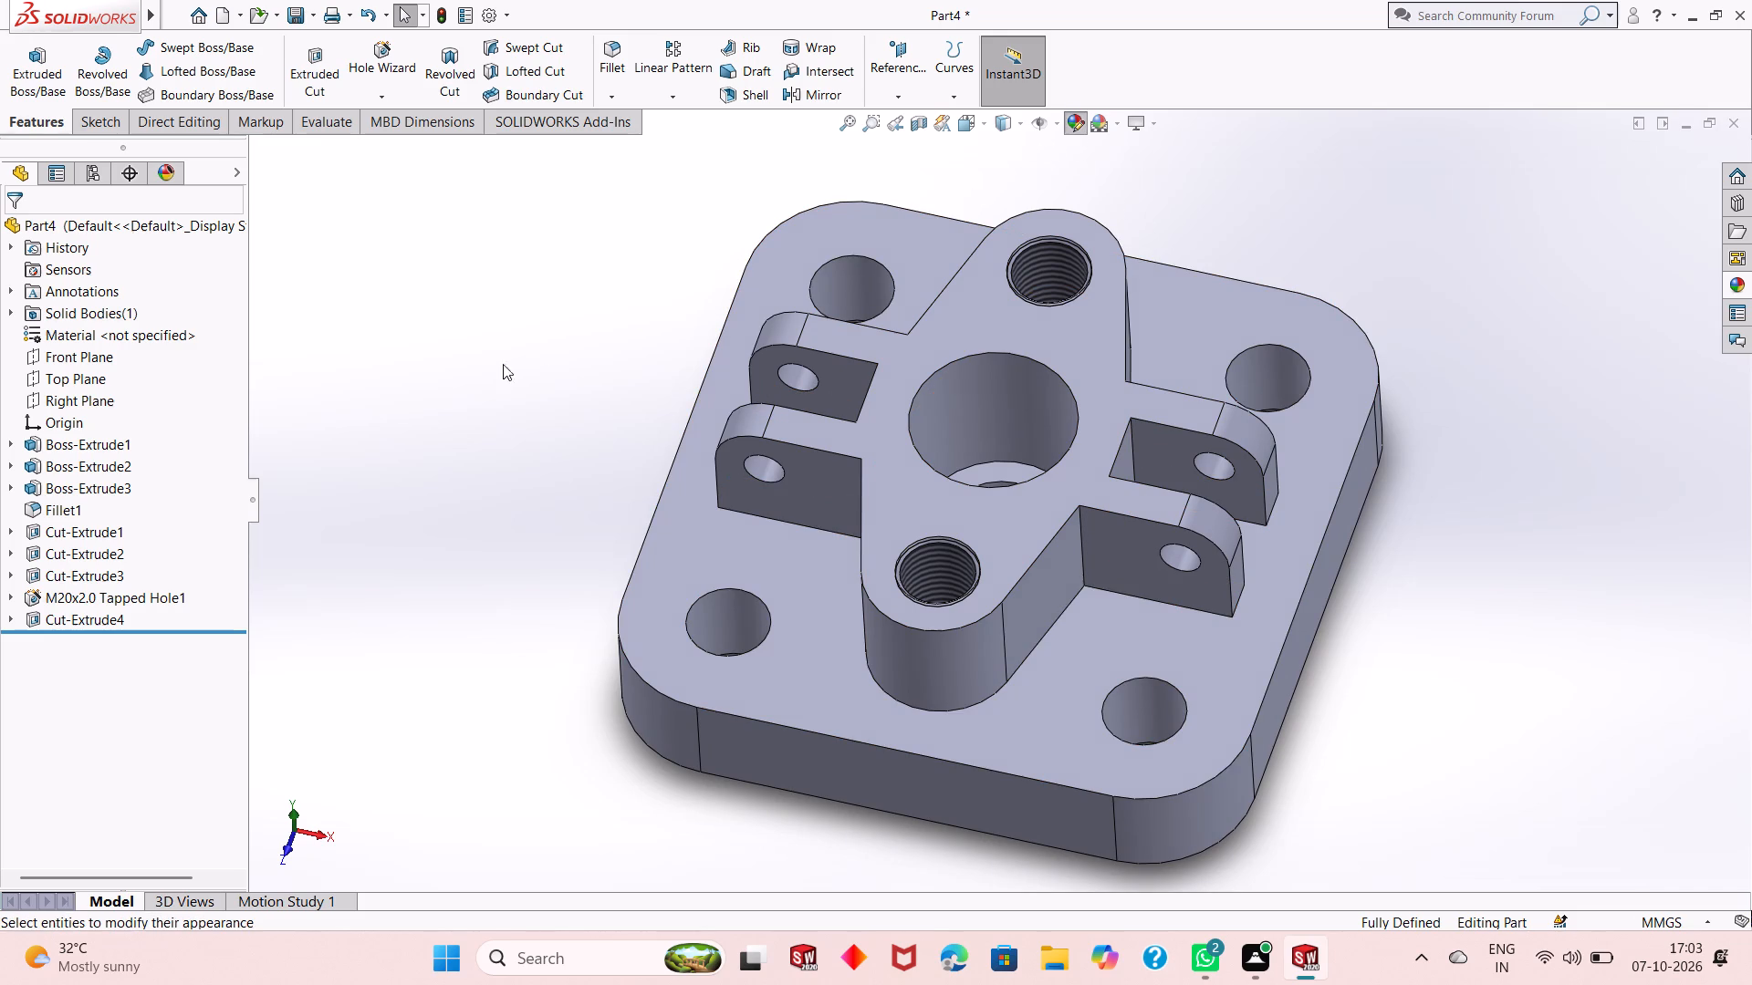
left_click(88, 669)
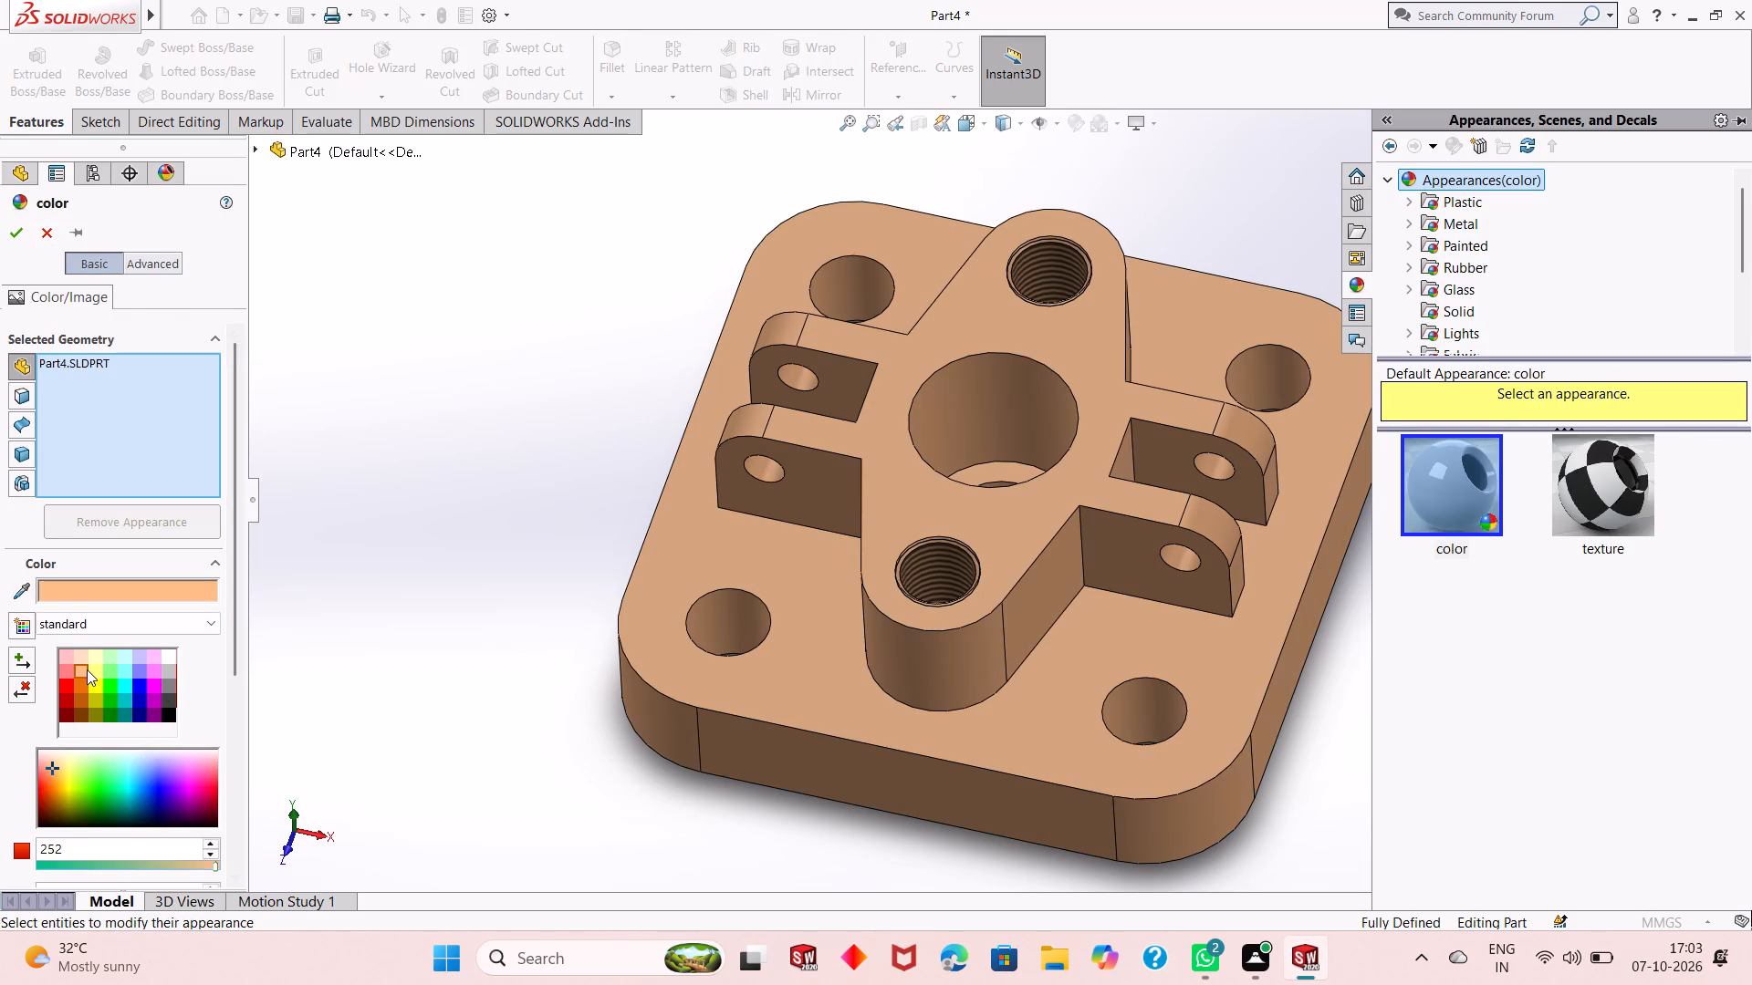
left_click(92, 674)
left_click(94, 687)
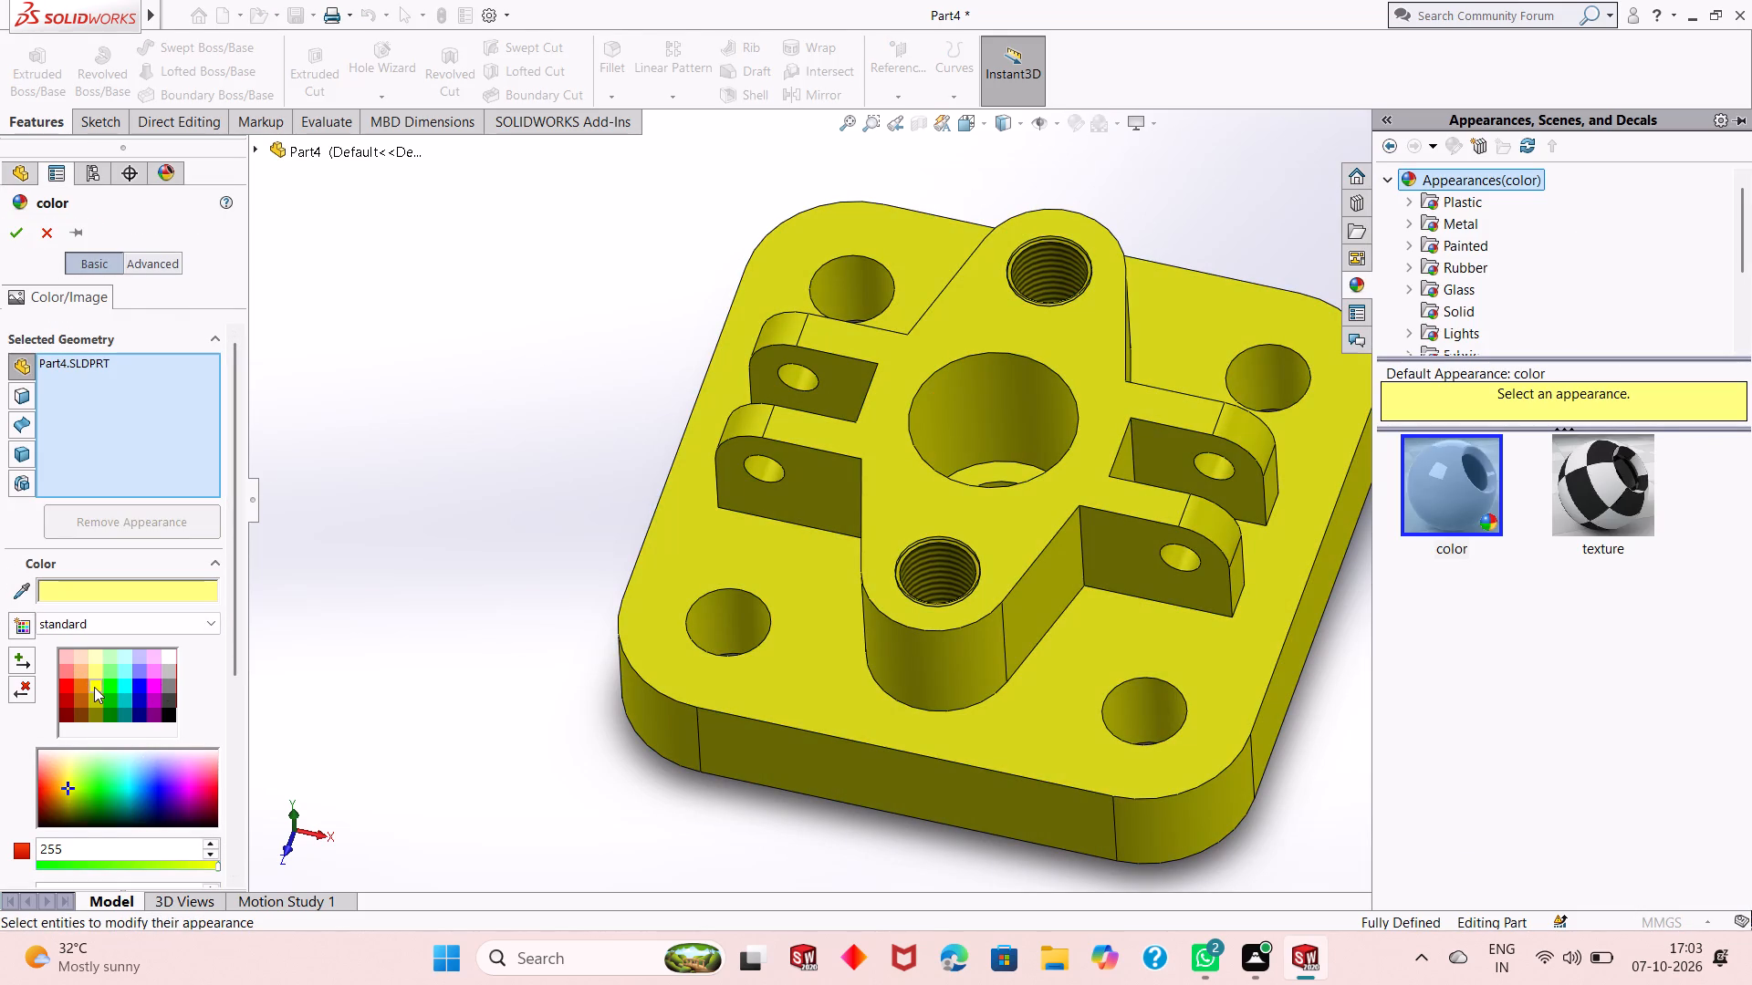
left_click(101, 676)
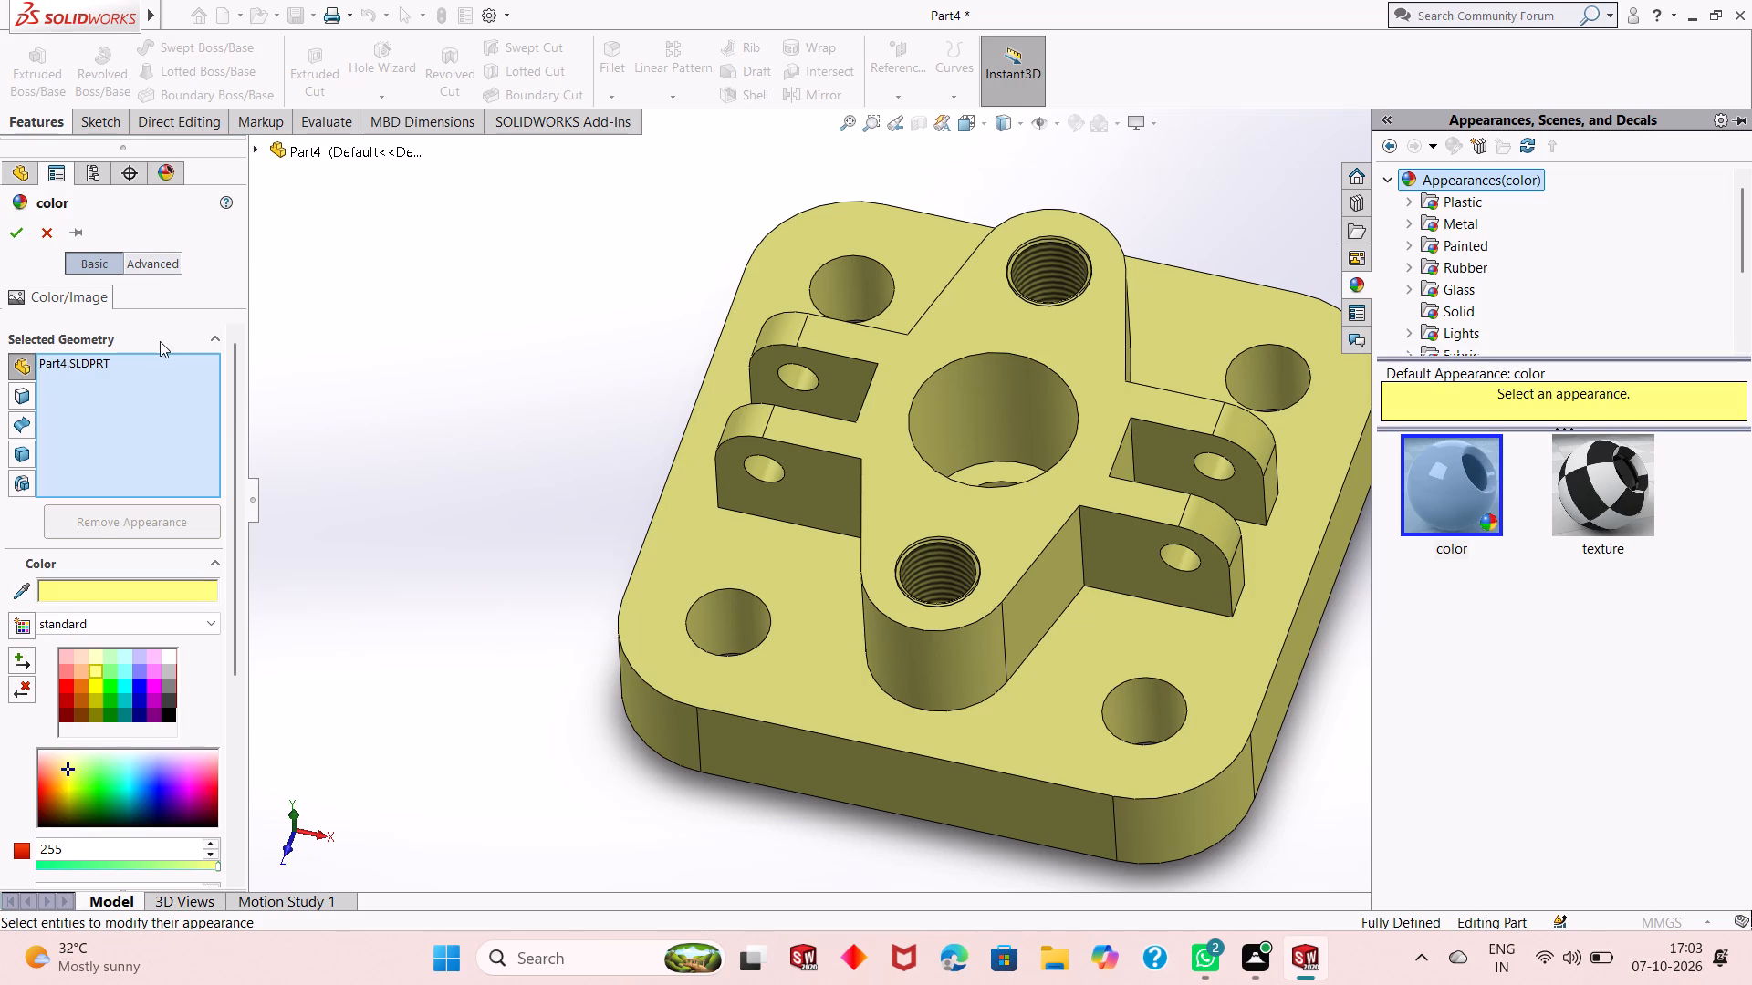
left_click(3, 233)
left_click(420, 454)
Recolour the whole part in a yellow-green shade picked from the colour spectrum, comparing several yellow, orange and green shades.
middle_click_drag(875, 657, 845, 528)
scroll(849, 532, "up", 3)
middle_click_drag(1083, 480, 1083, 490)
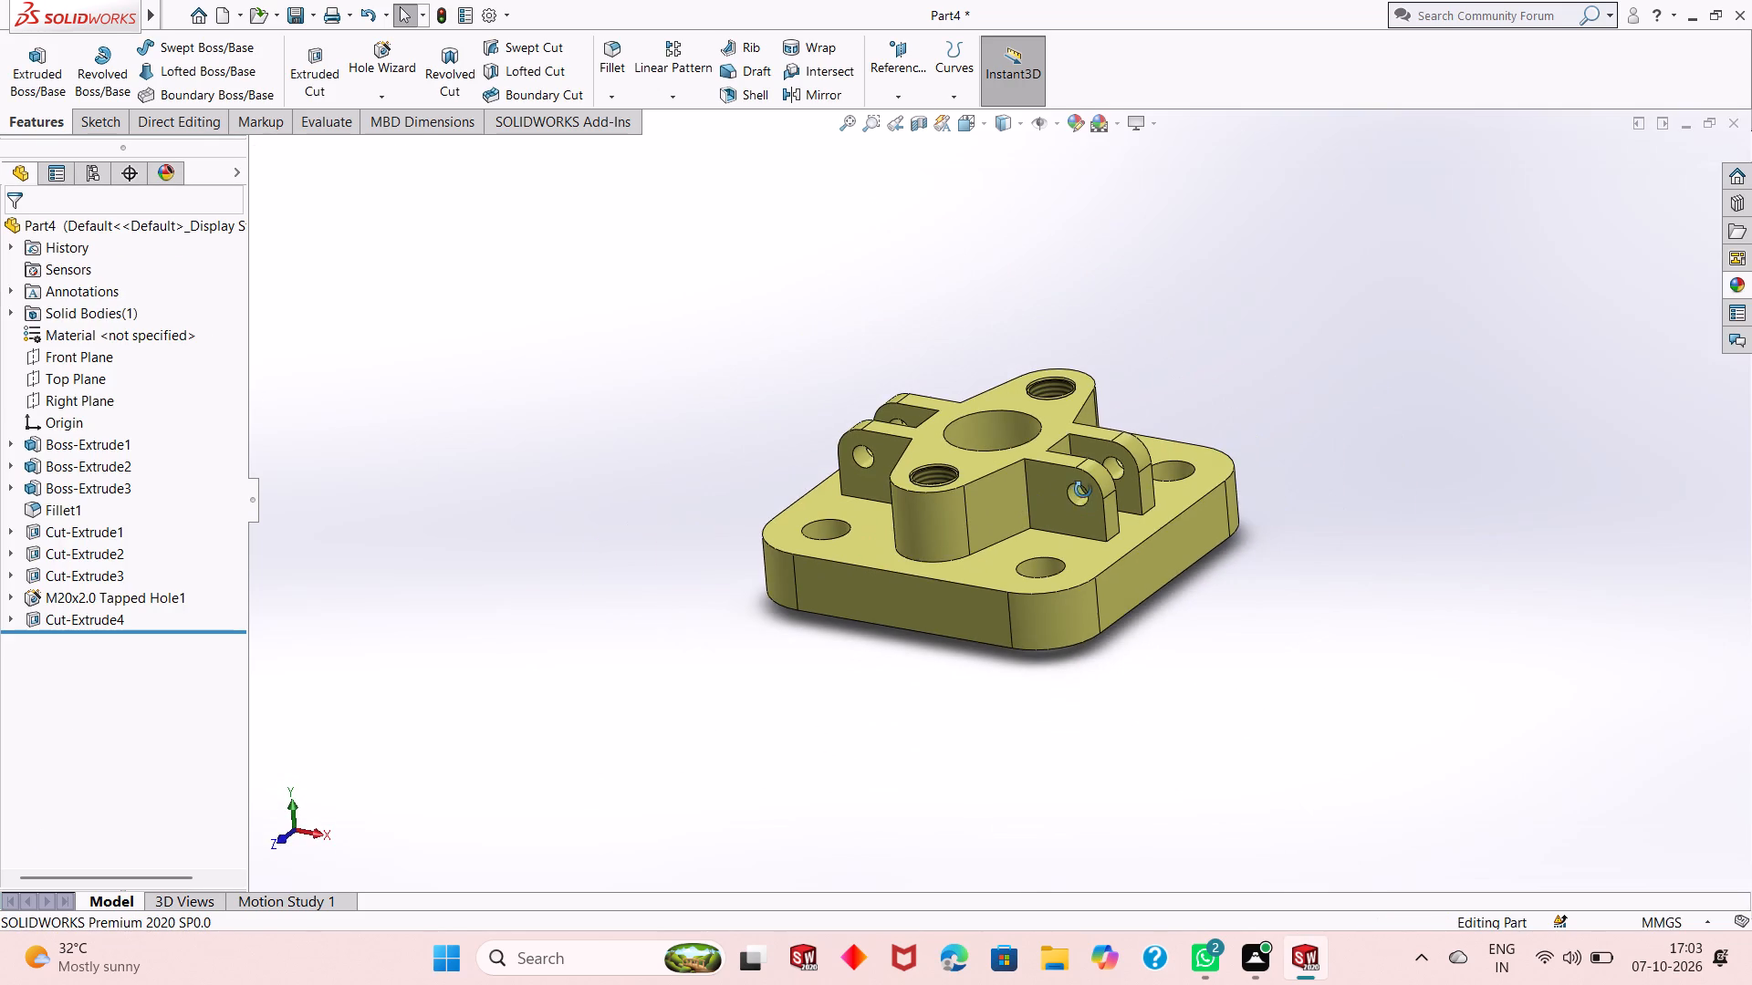
middle_click_drag(1083, 490, 1079, 531)
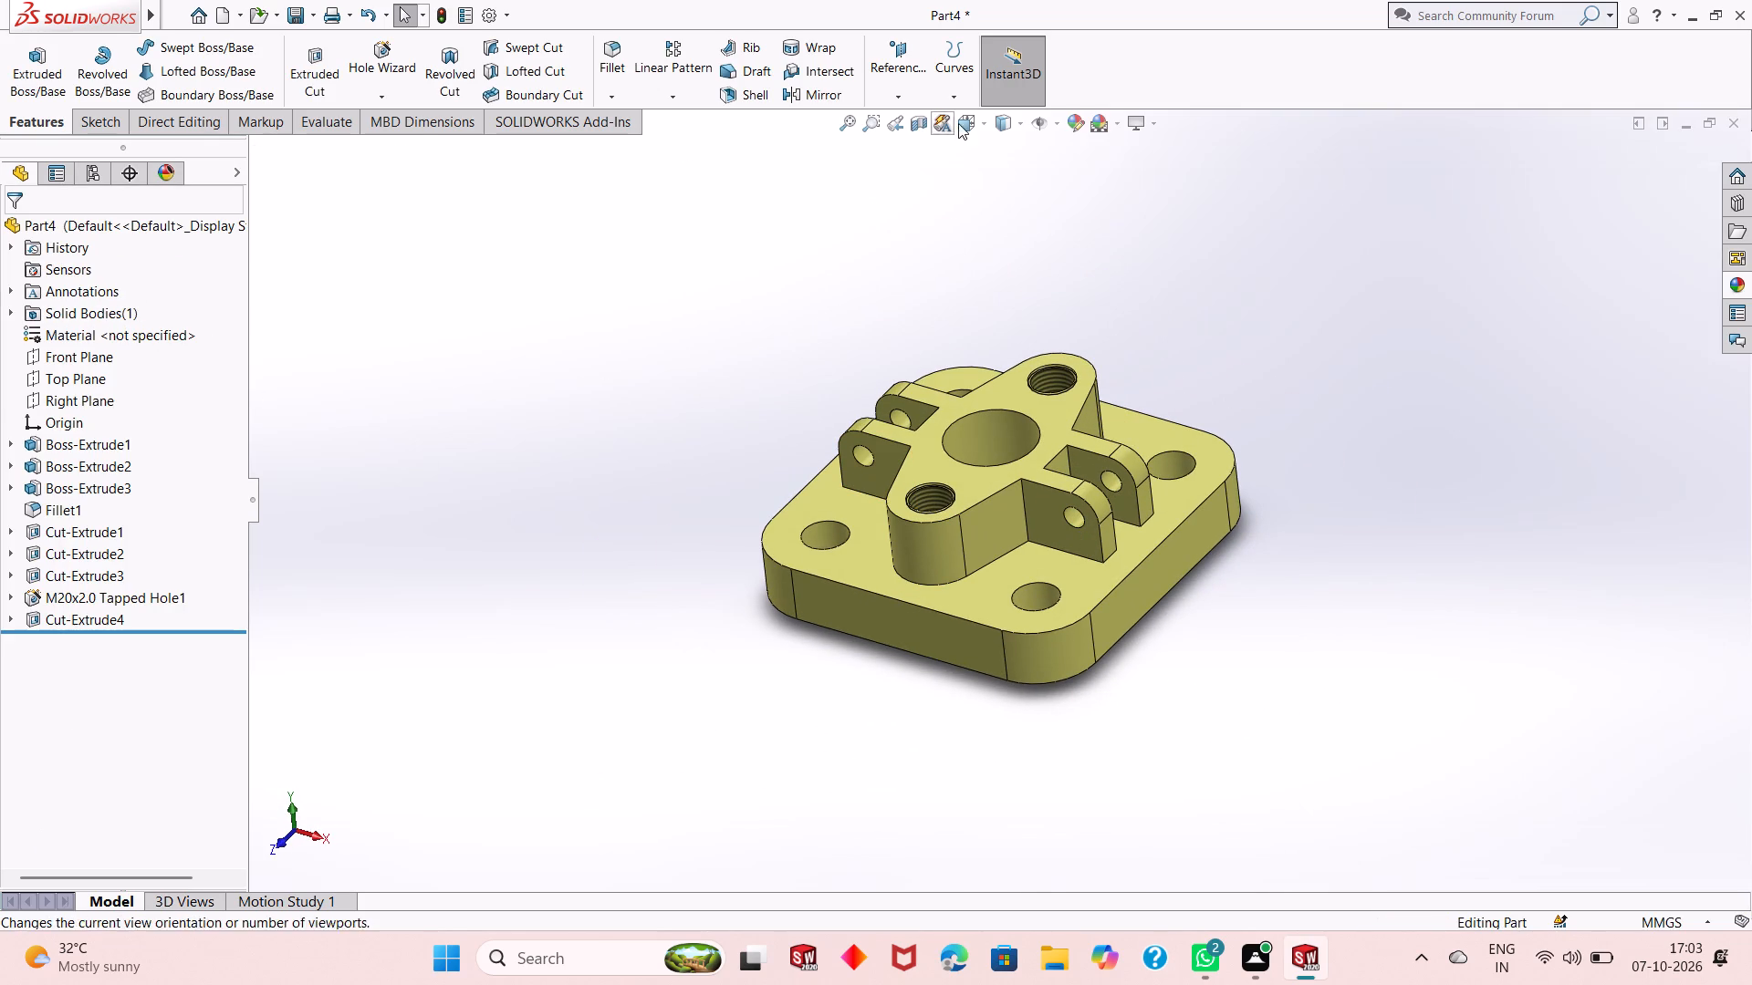
left_click(1076, 125)
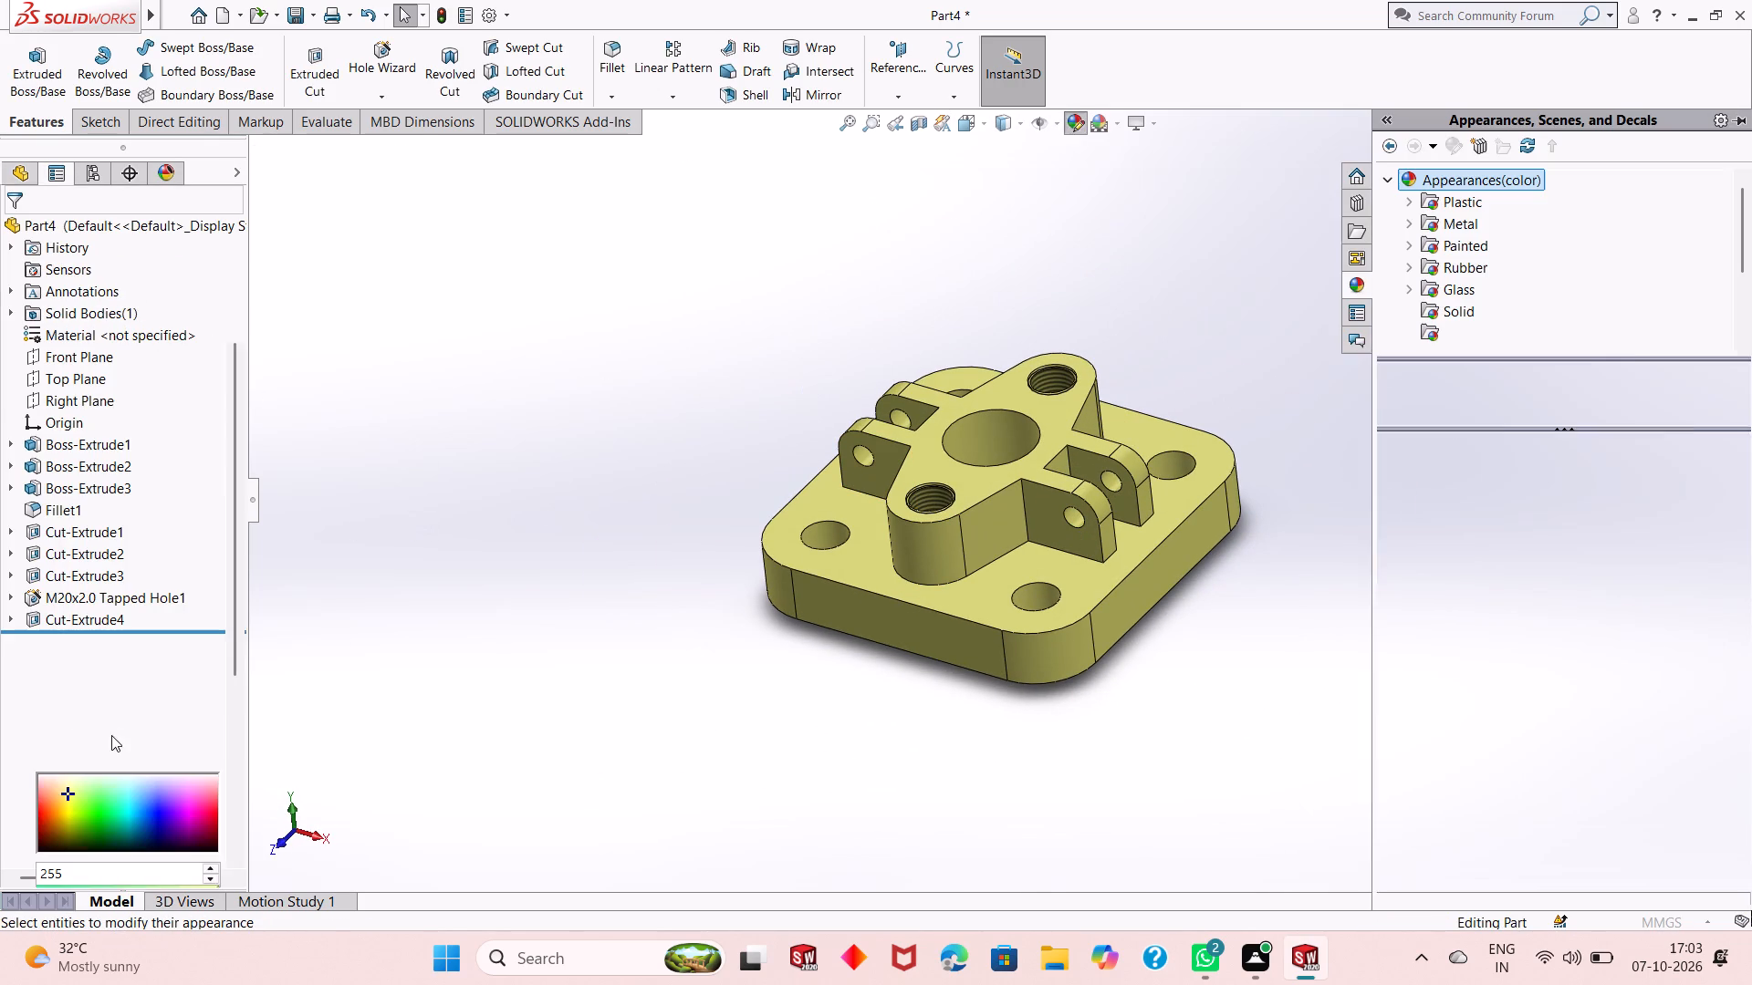
left_click(74, 778)
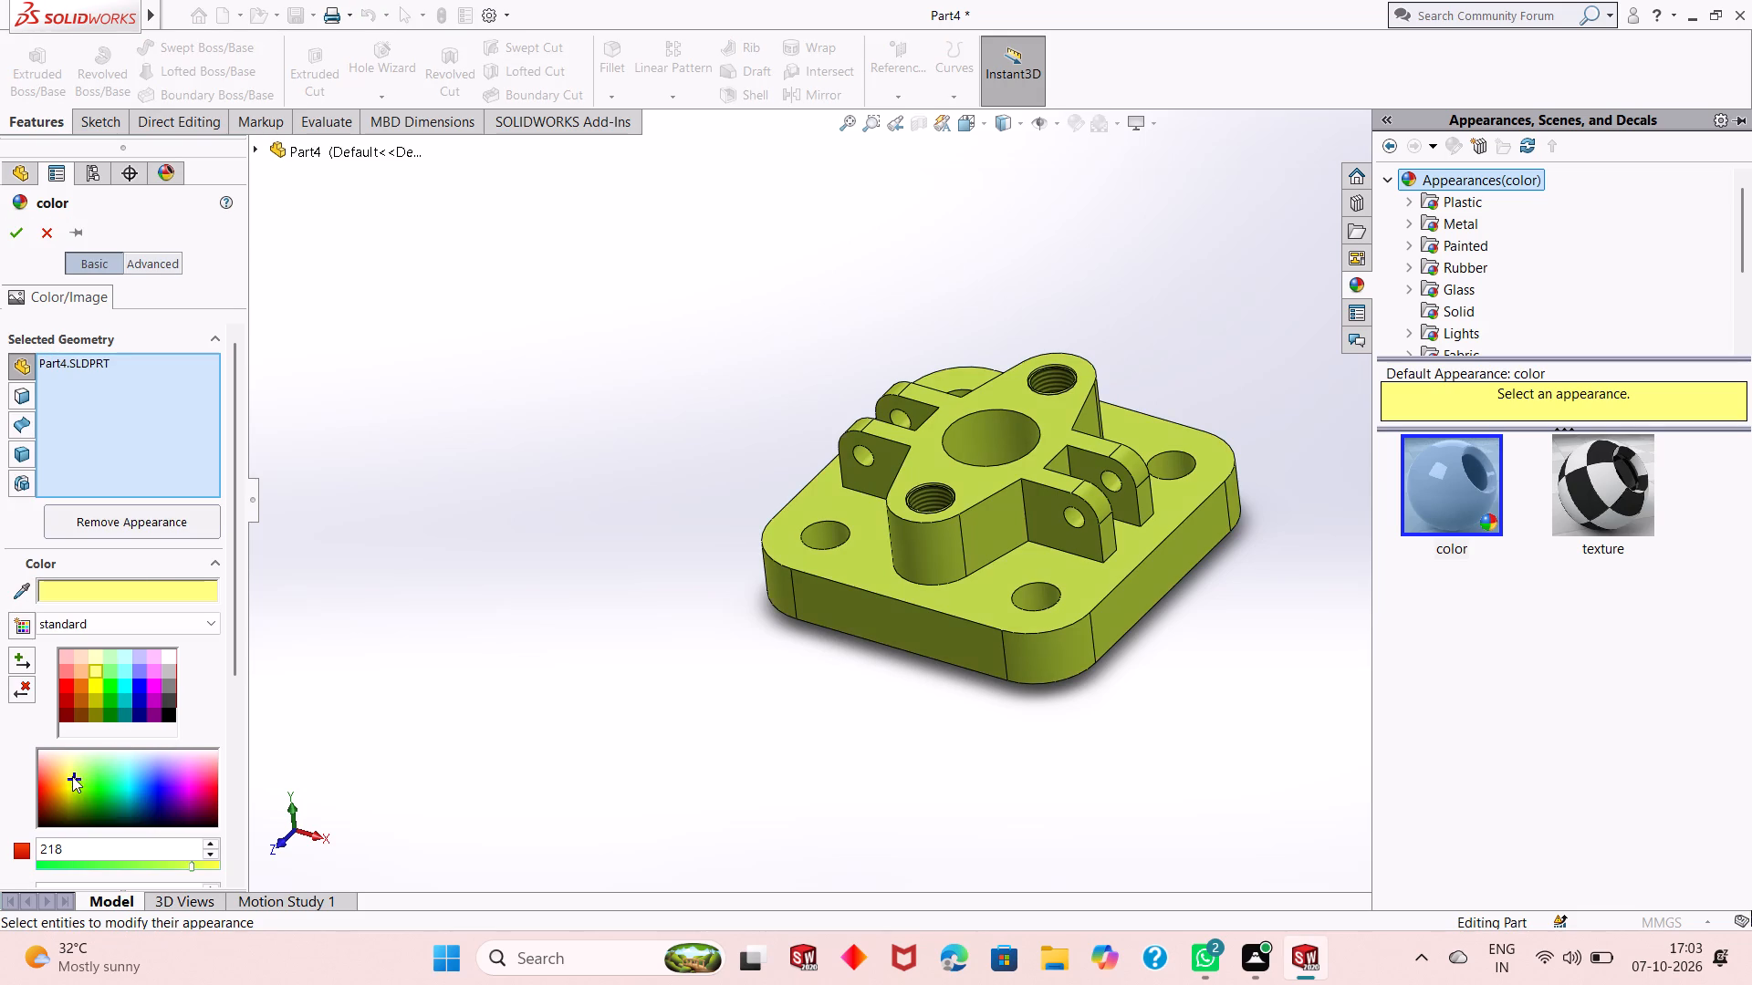
left_click(77, 756)
left_click(75, 763)
triple_click(75, 764)
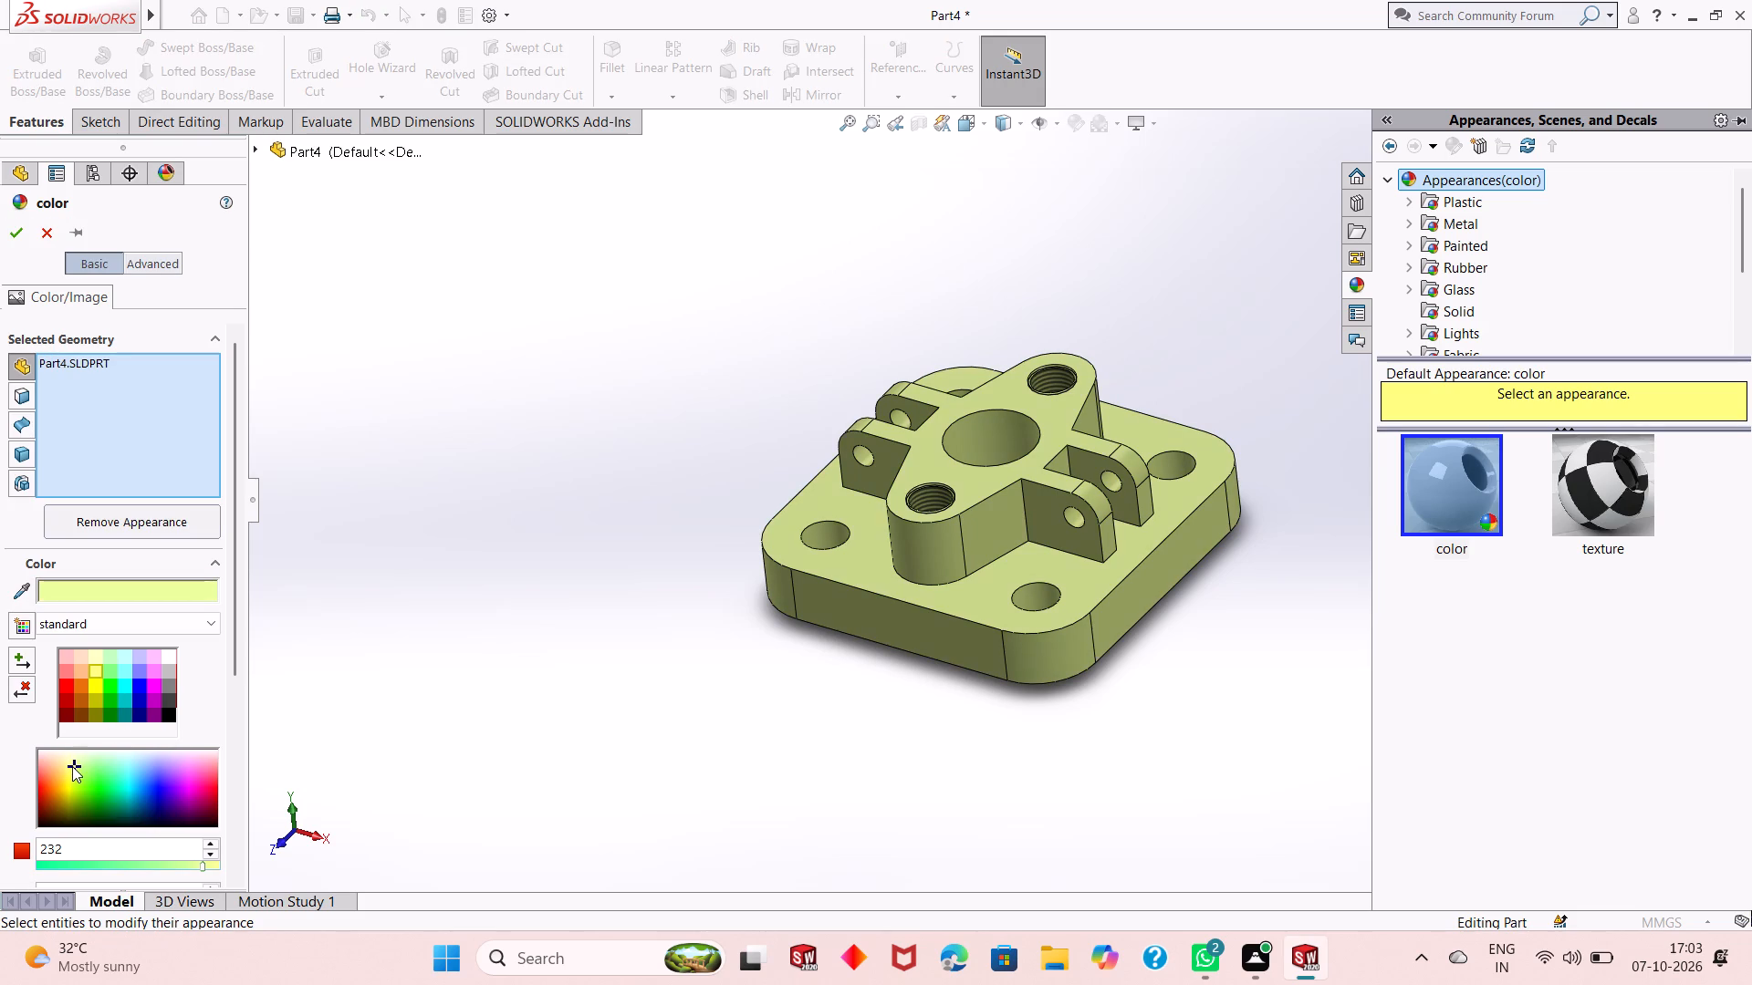
triple_click(72, 766)
left_click(68, 765)
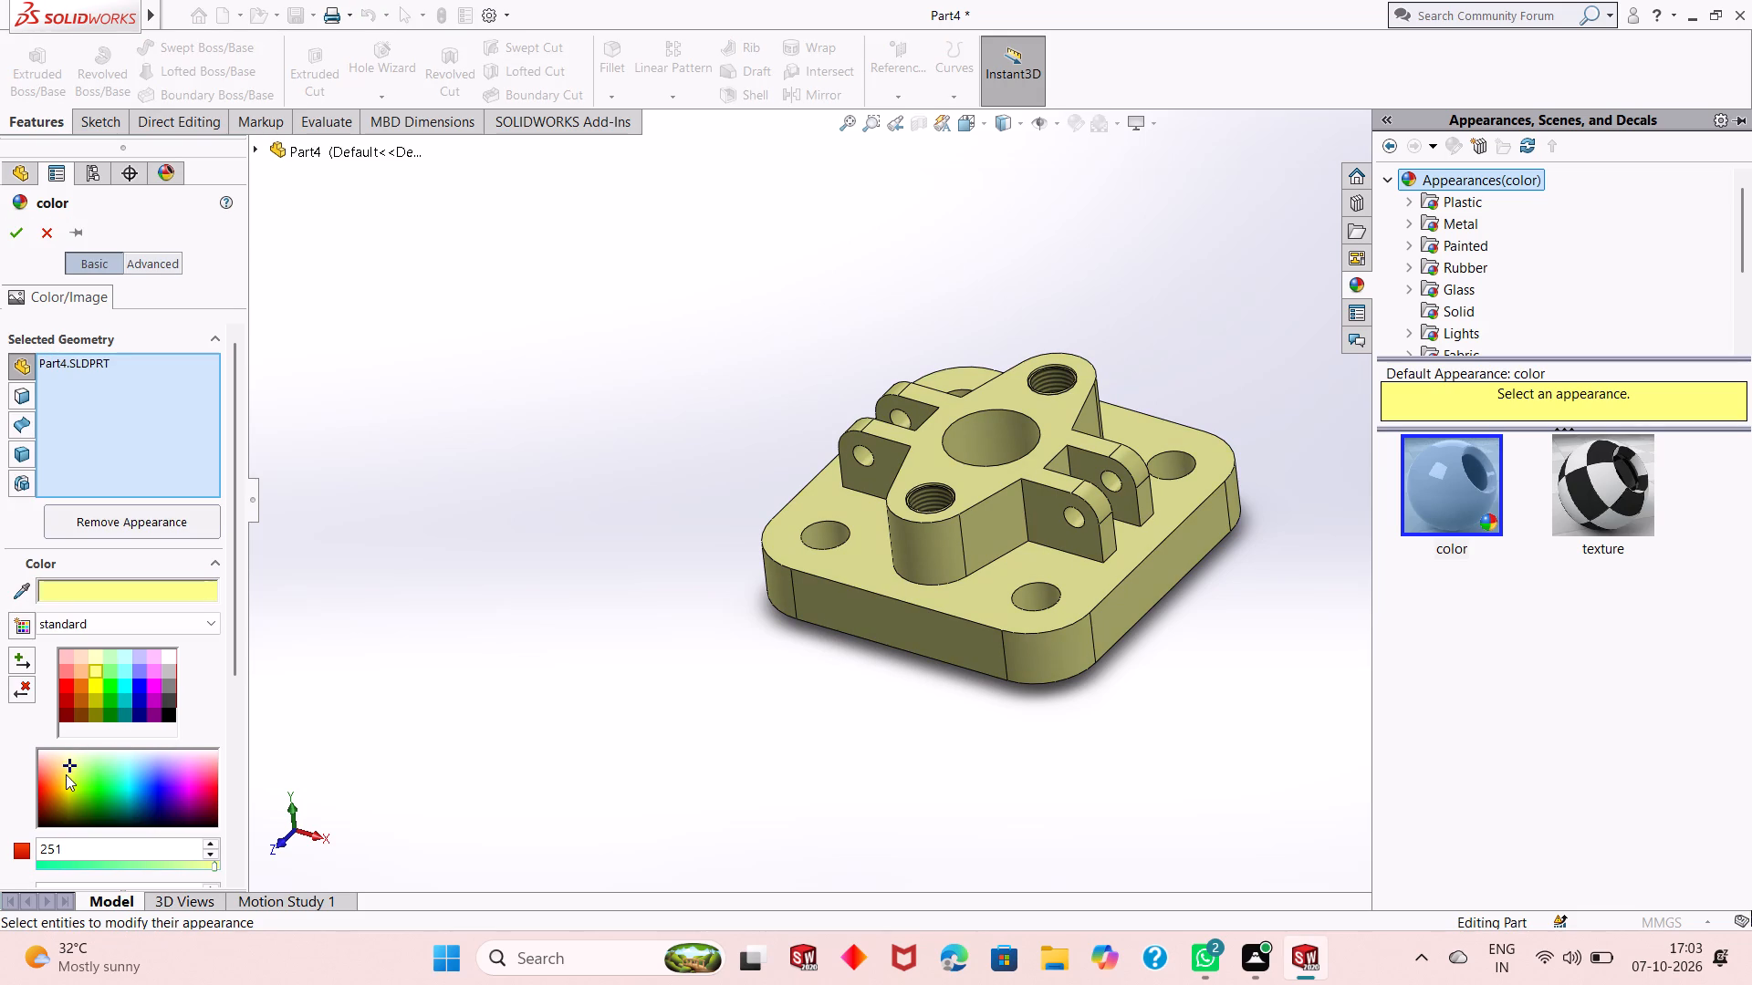
double_click(66, 774)
left_click(63, 773)
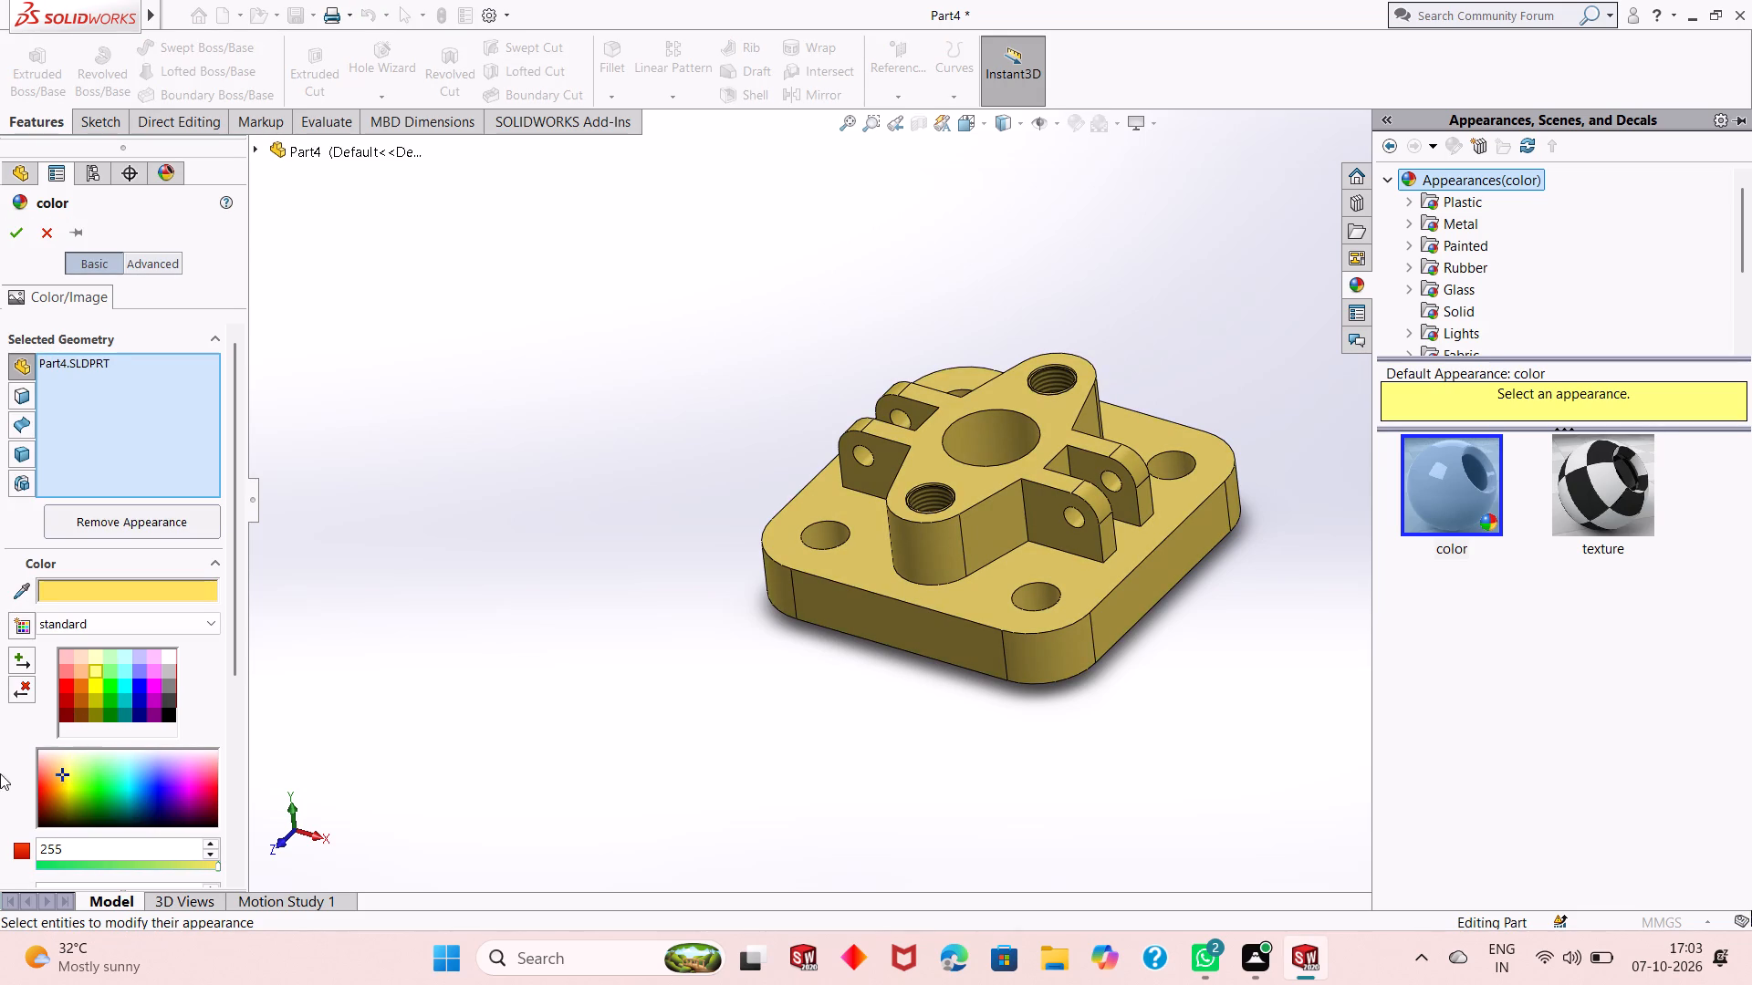
left_click(66, 766)
left_click(65, 772)
left_click(56, 781)
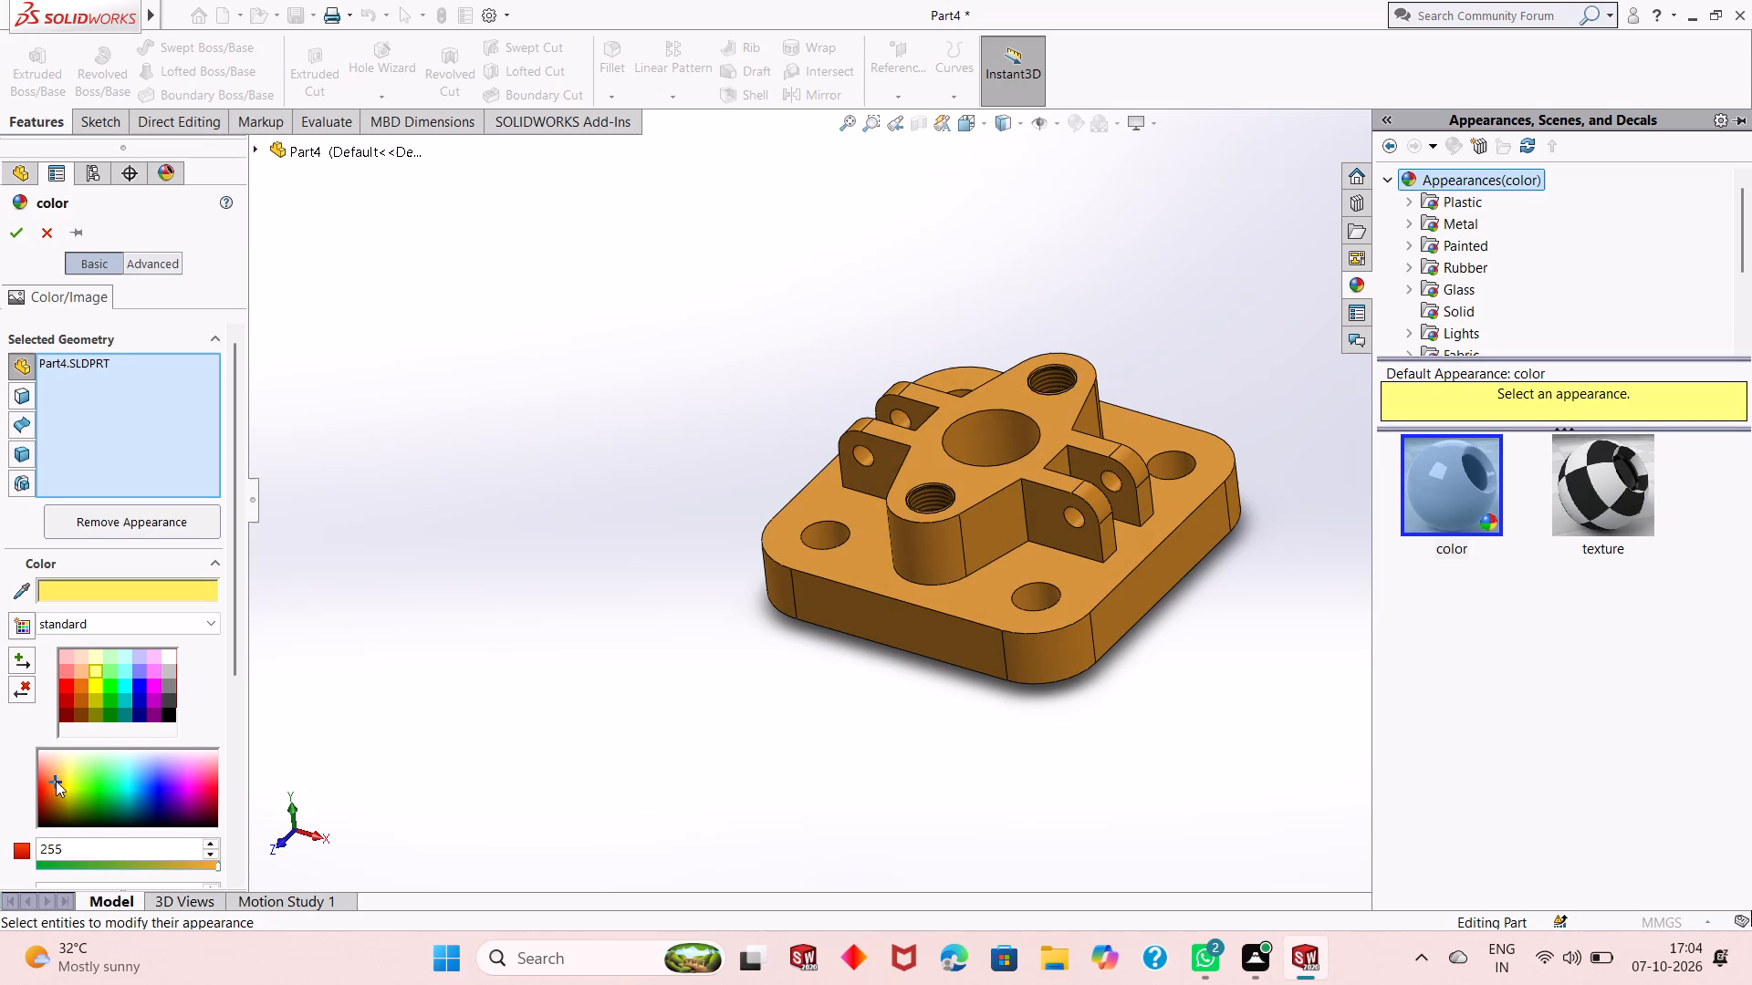
left_click(68, 783)
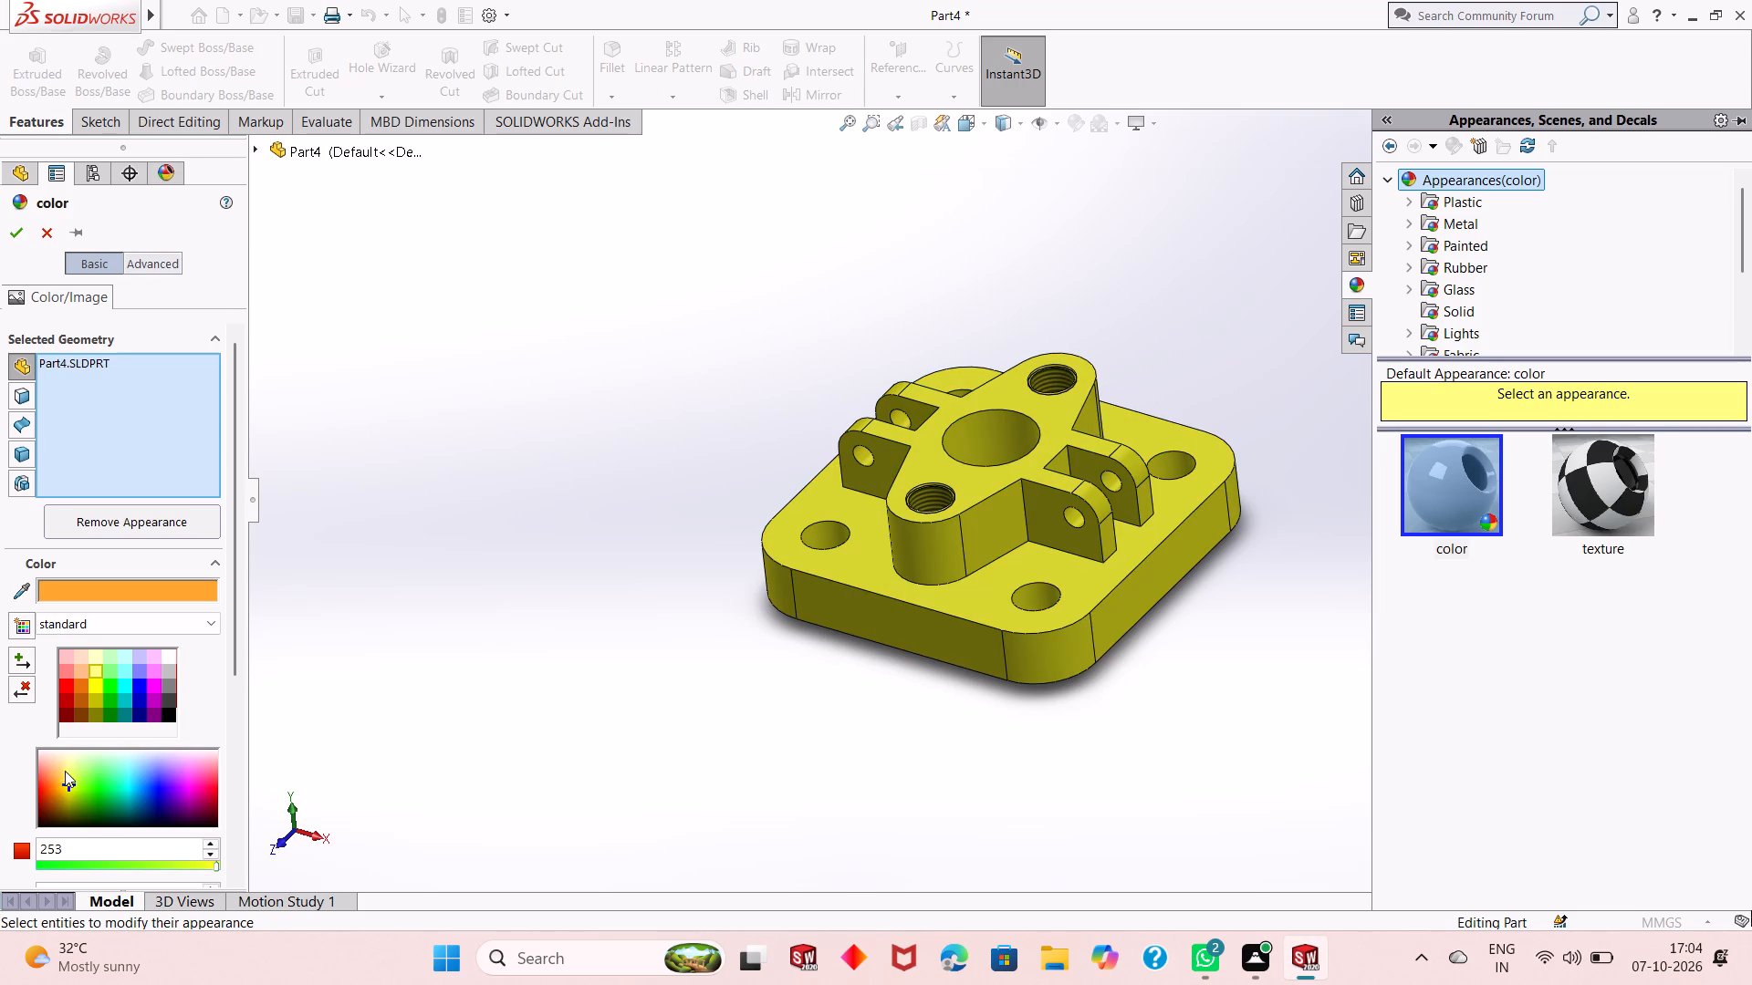
left_click(65, 771)
left_click(65, 778)
left_click(67, 782)
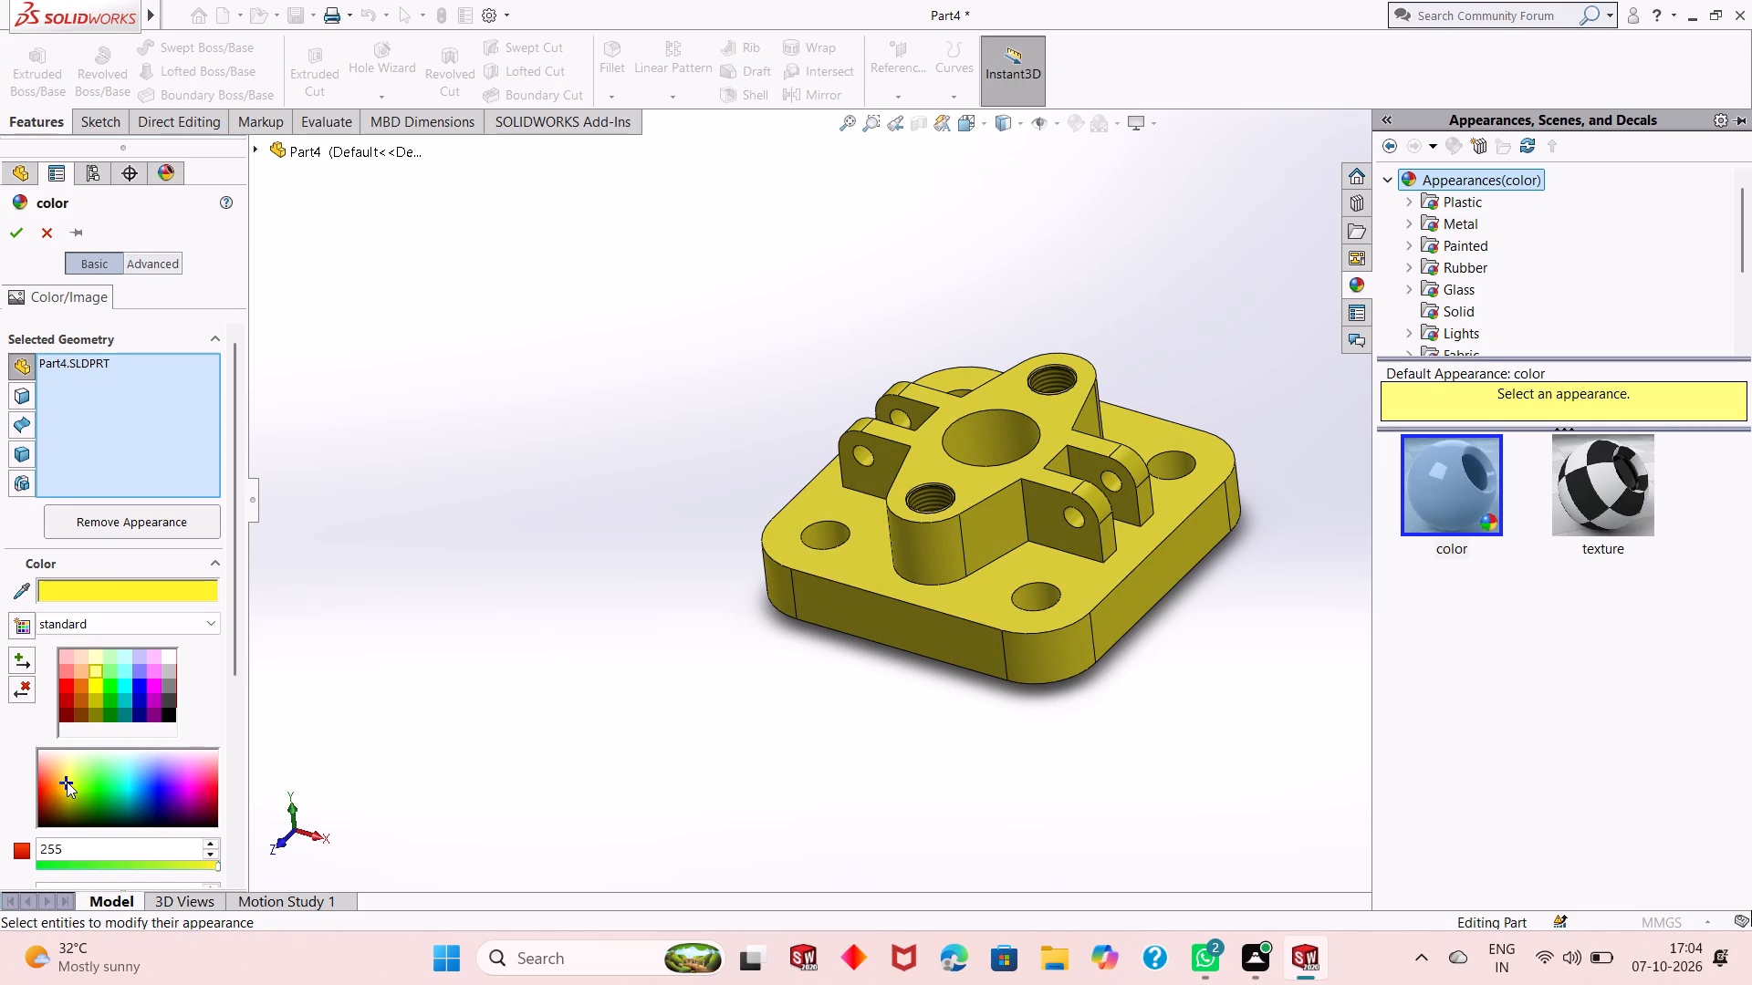
left_click(69, 784)
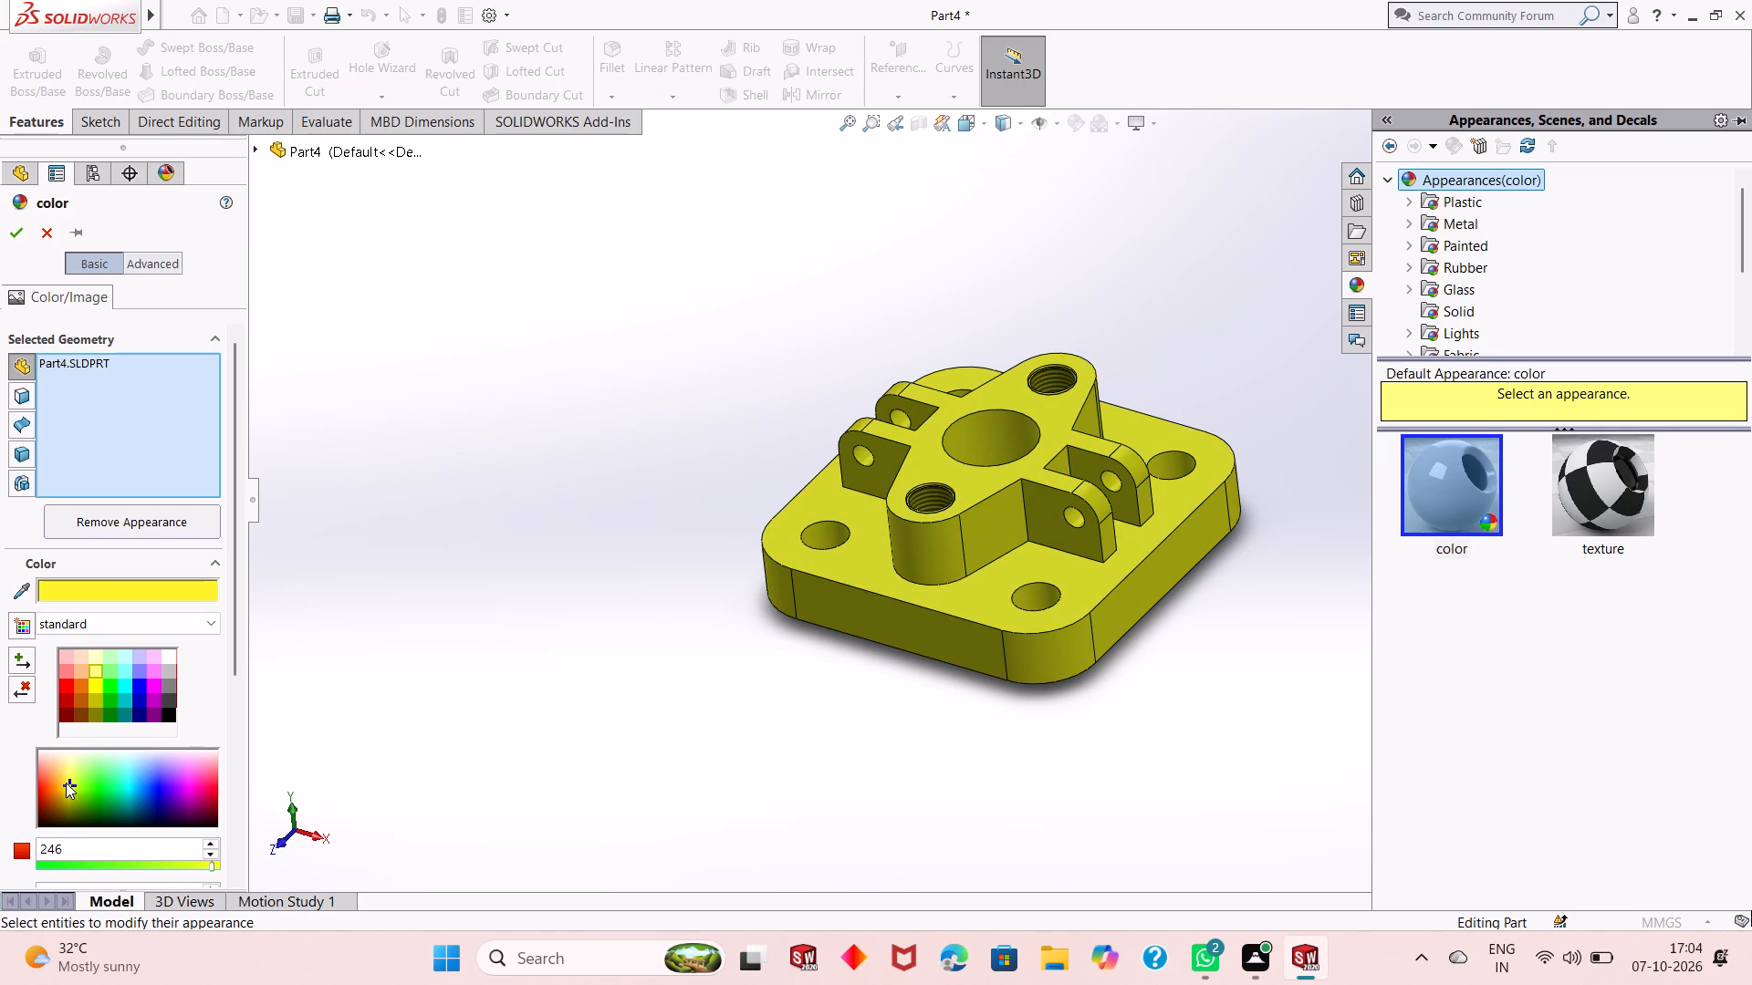
left_click(71, 777)
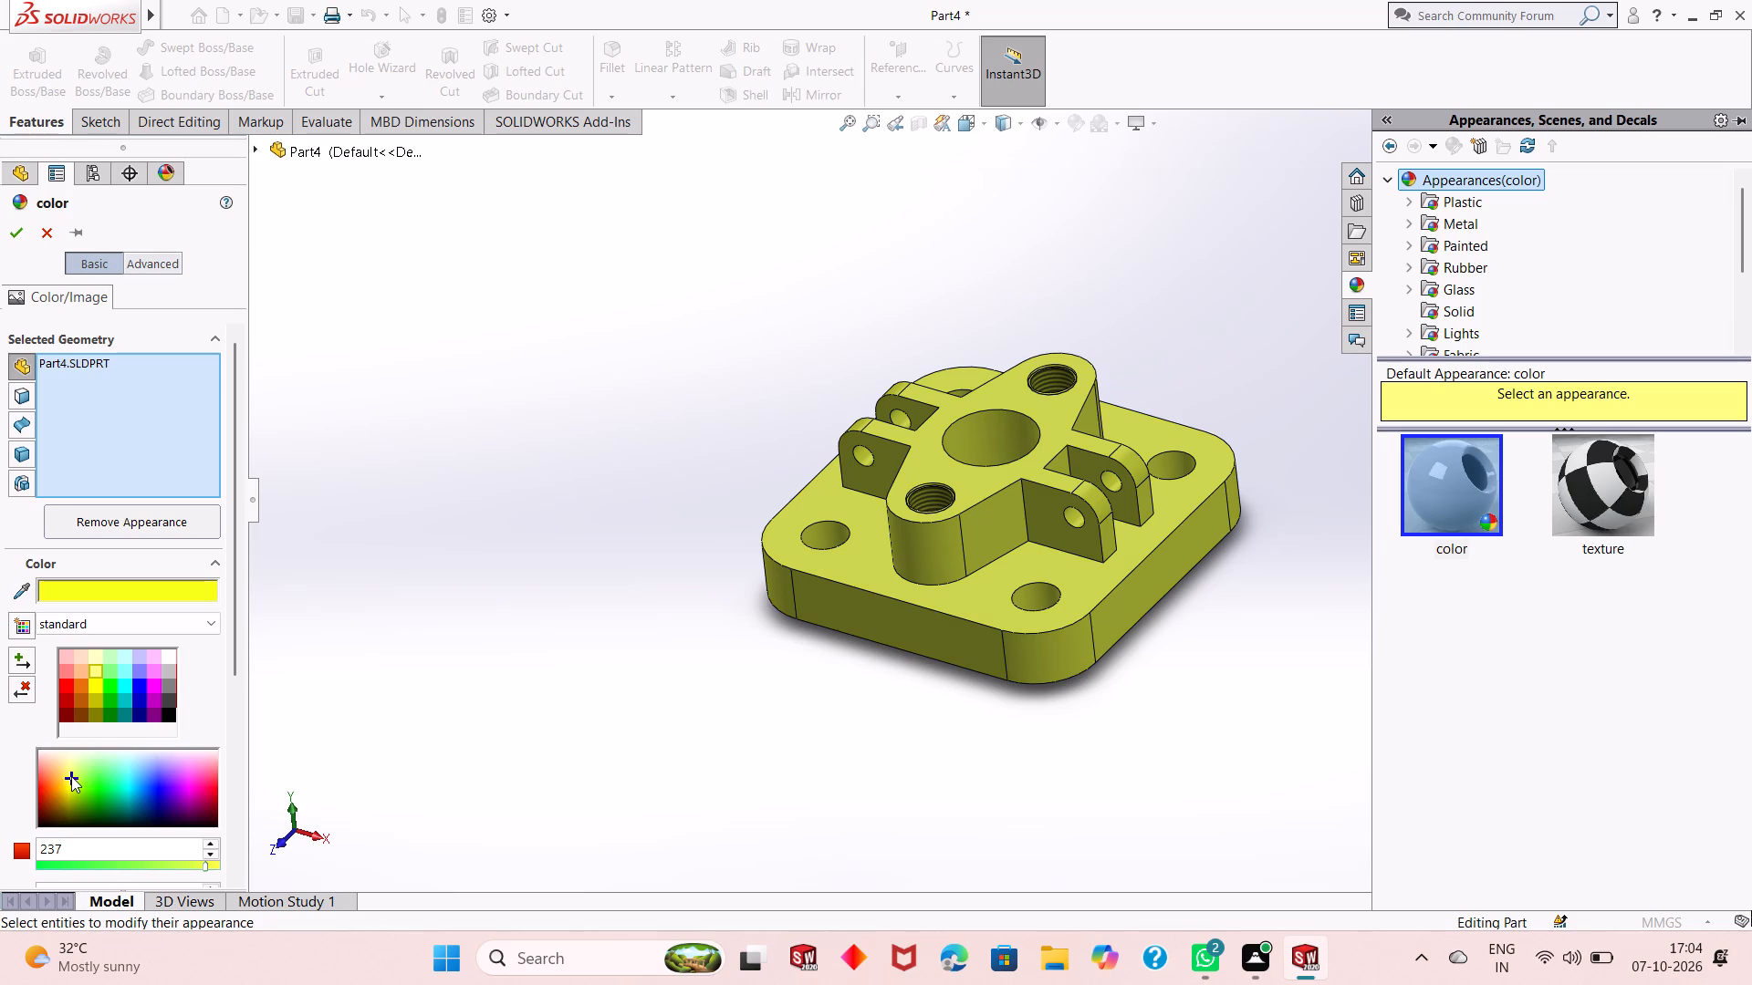
left_click(23, 241)
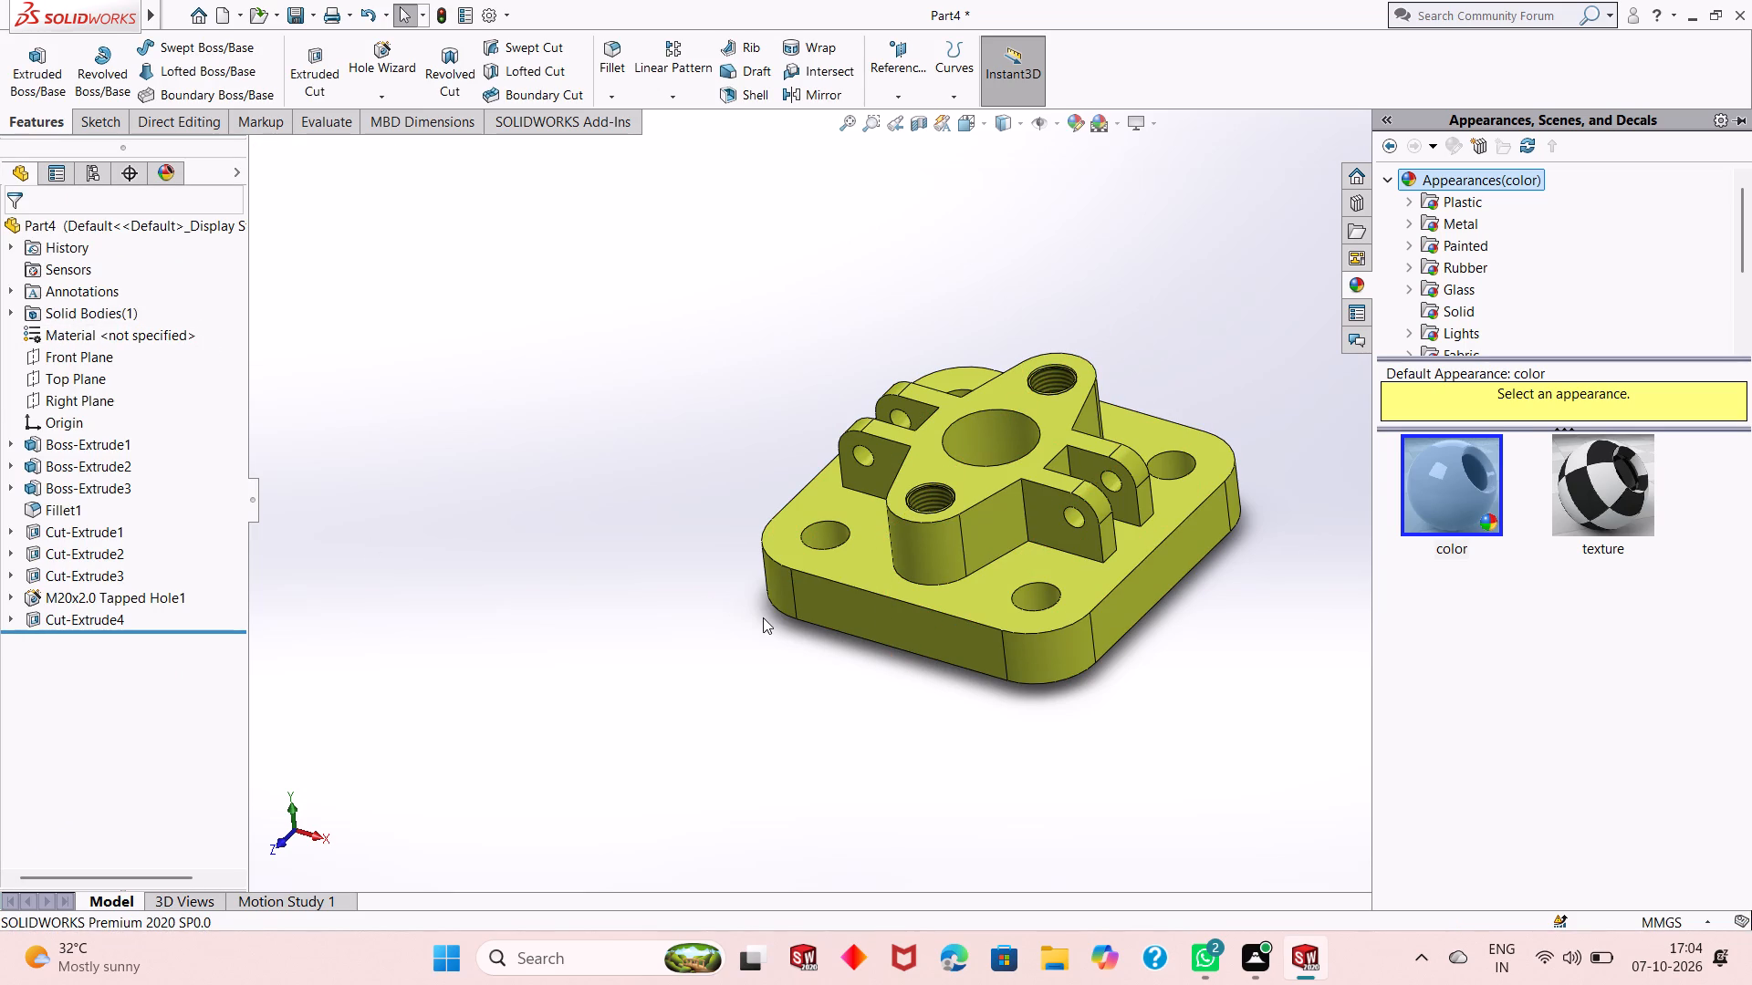
Apply the polished aluminum metal appearance to the cut feature of the four corner holes.
scroll(1112, 451, "down", 4)
scroll(898, 628, "up", 1)
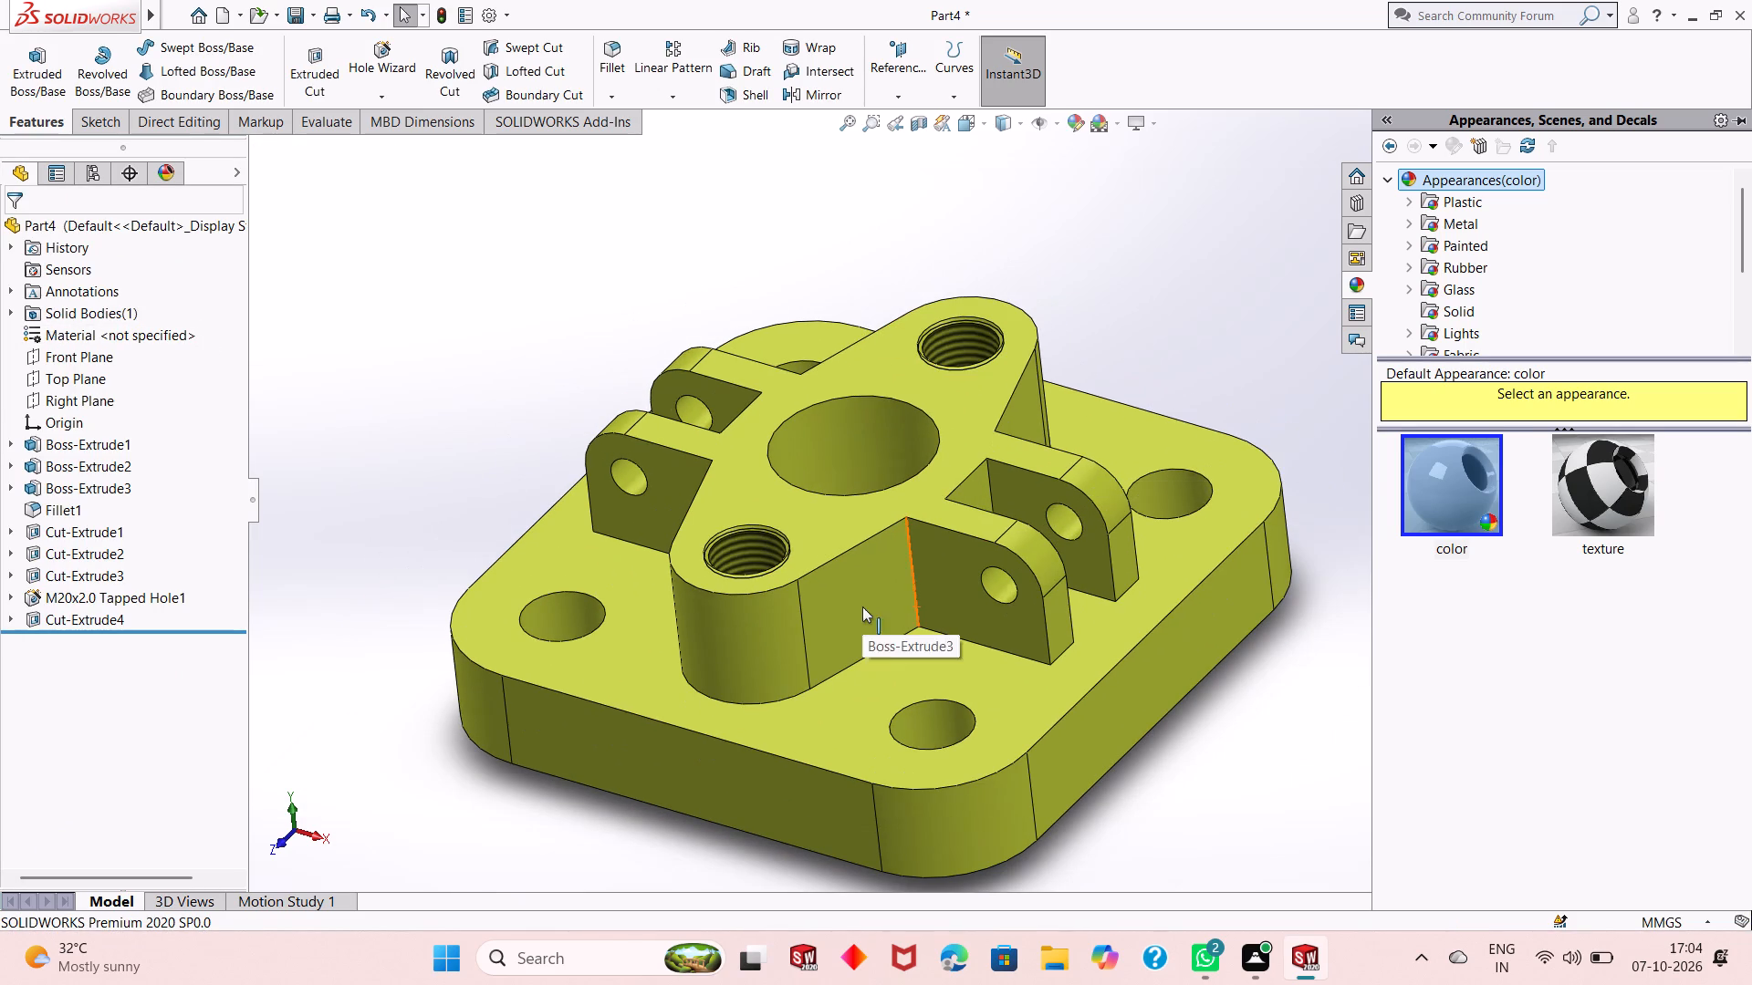
left_click(1463, 220)
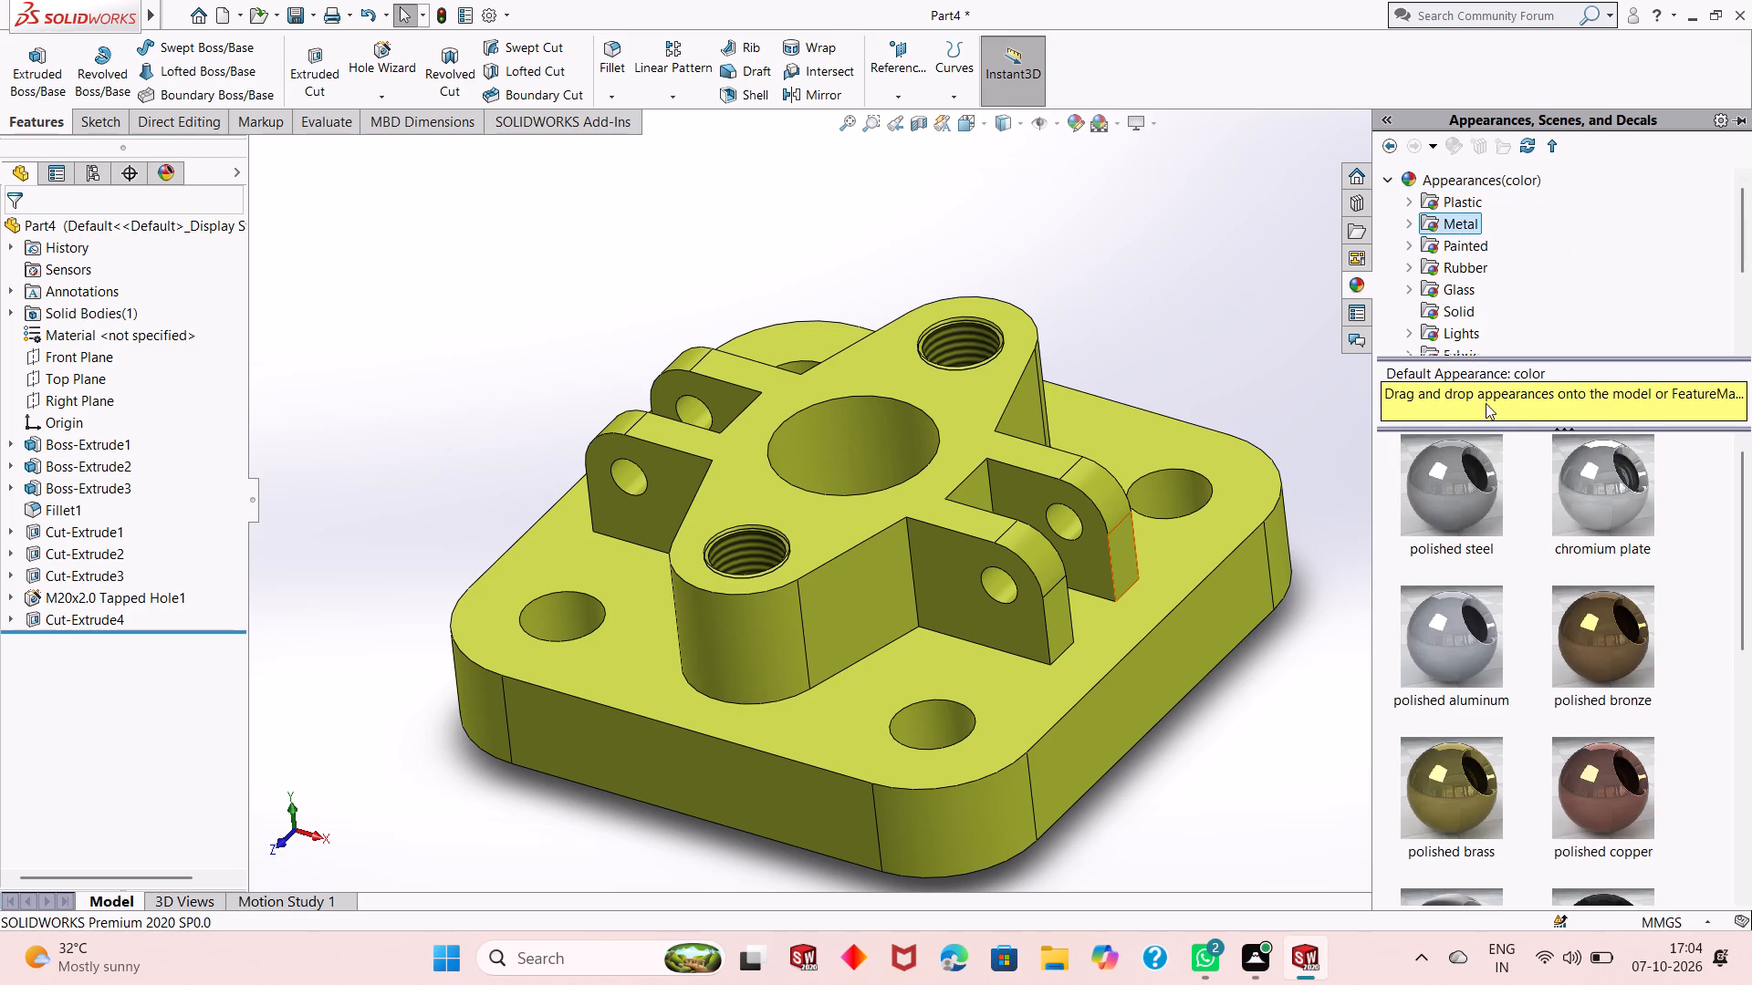
left_click_drag(1458, 621, 558, 607)
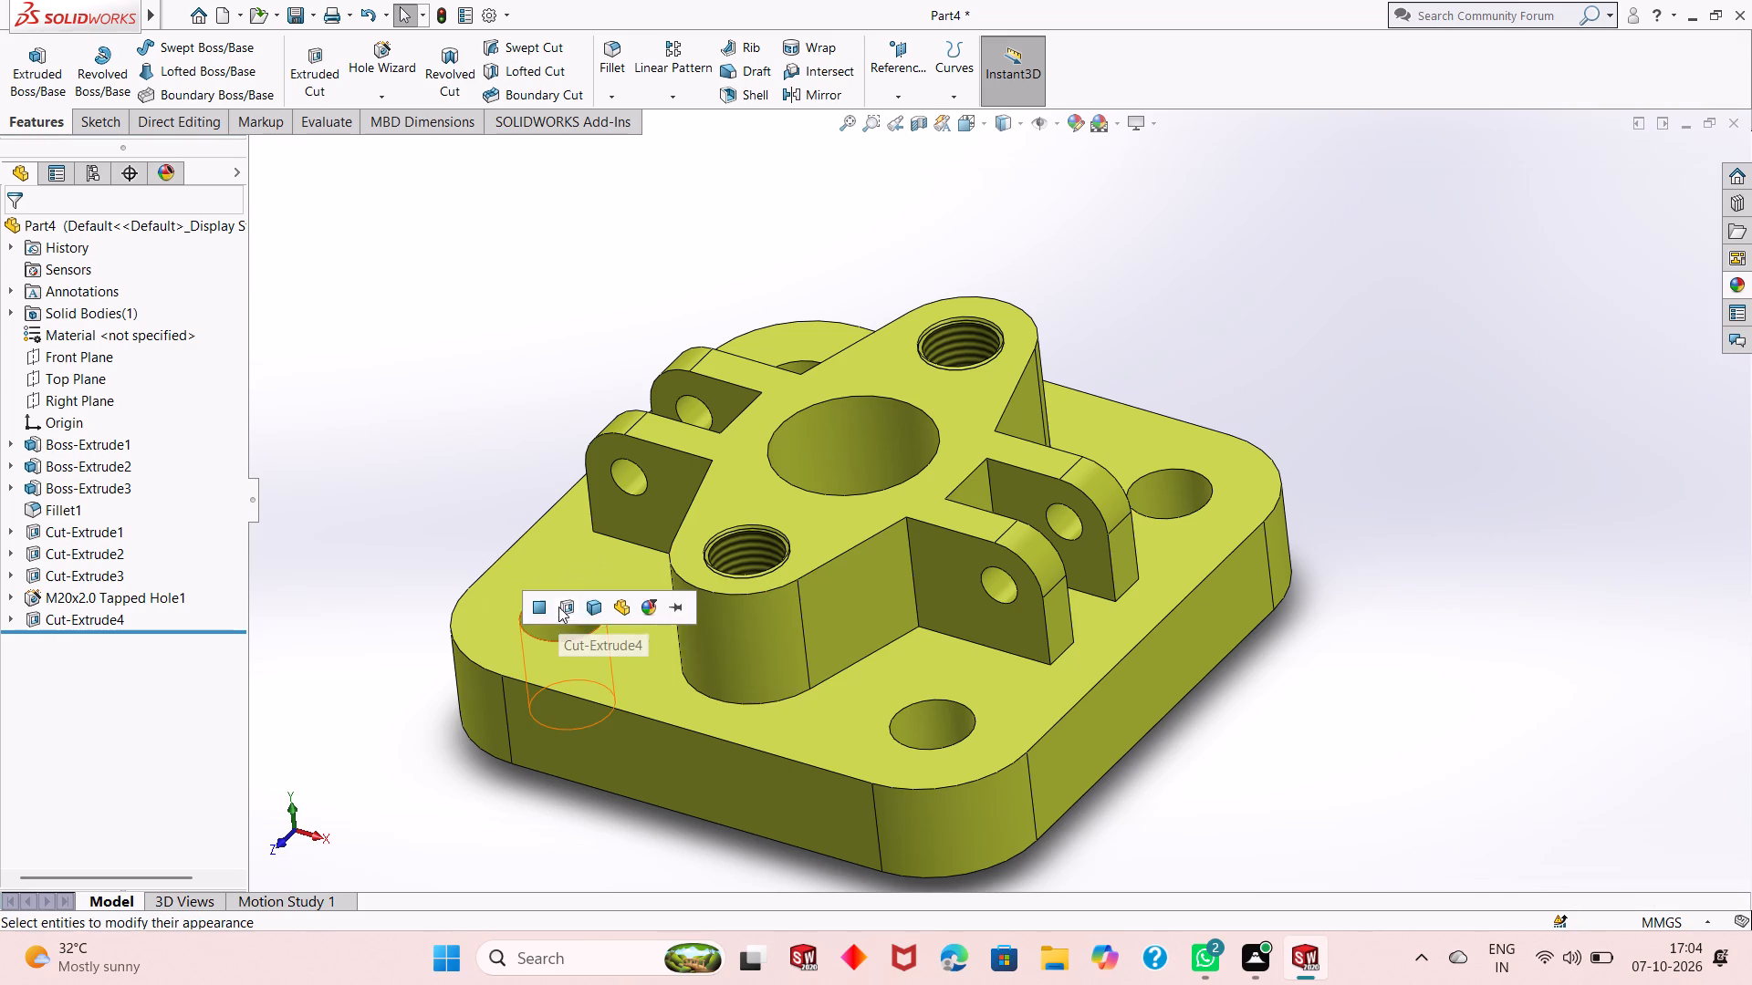
left_click(558, 607)
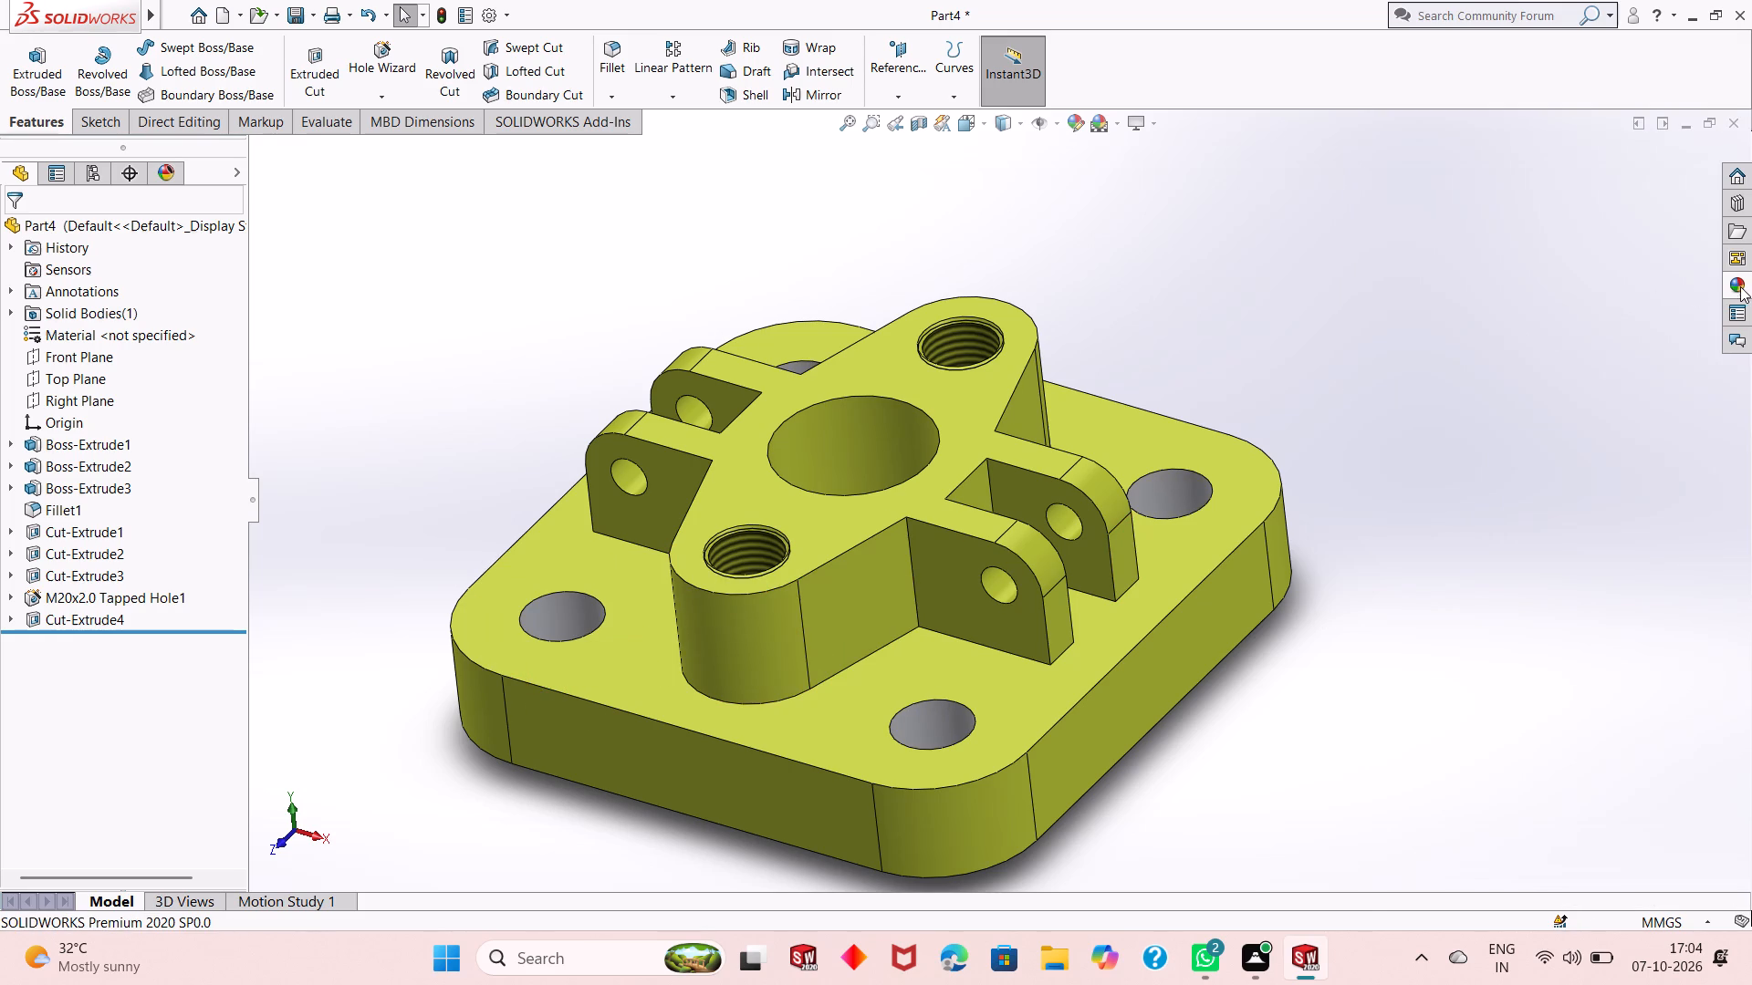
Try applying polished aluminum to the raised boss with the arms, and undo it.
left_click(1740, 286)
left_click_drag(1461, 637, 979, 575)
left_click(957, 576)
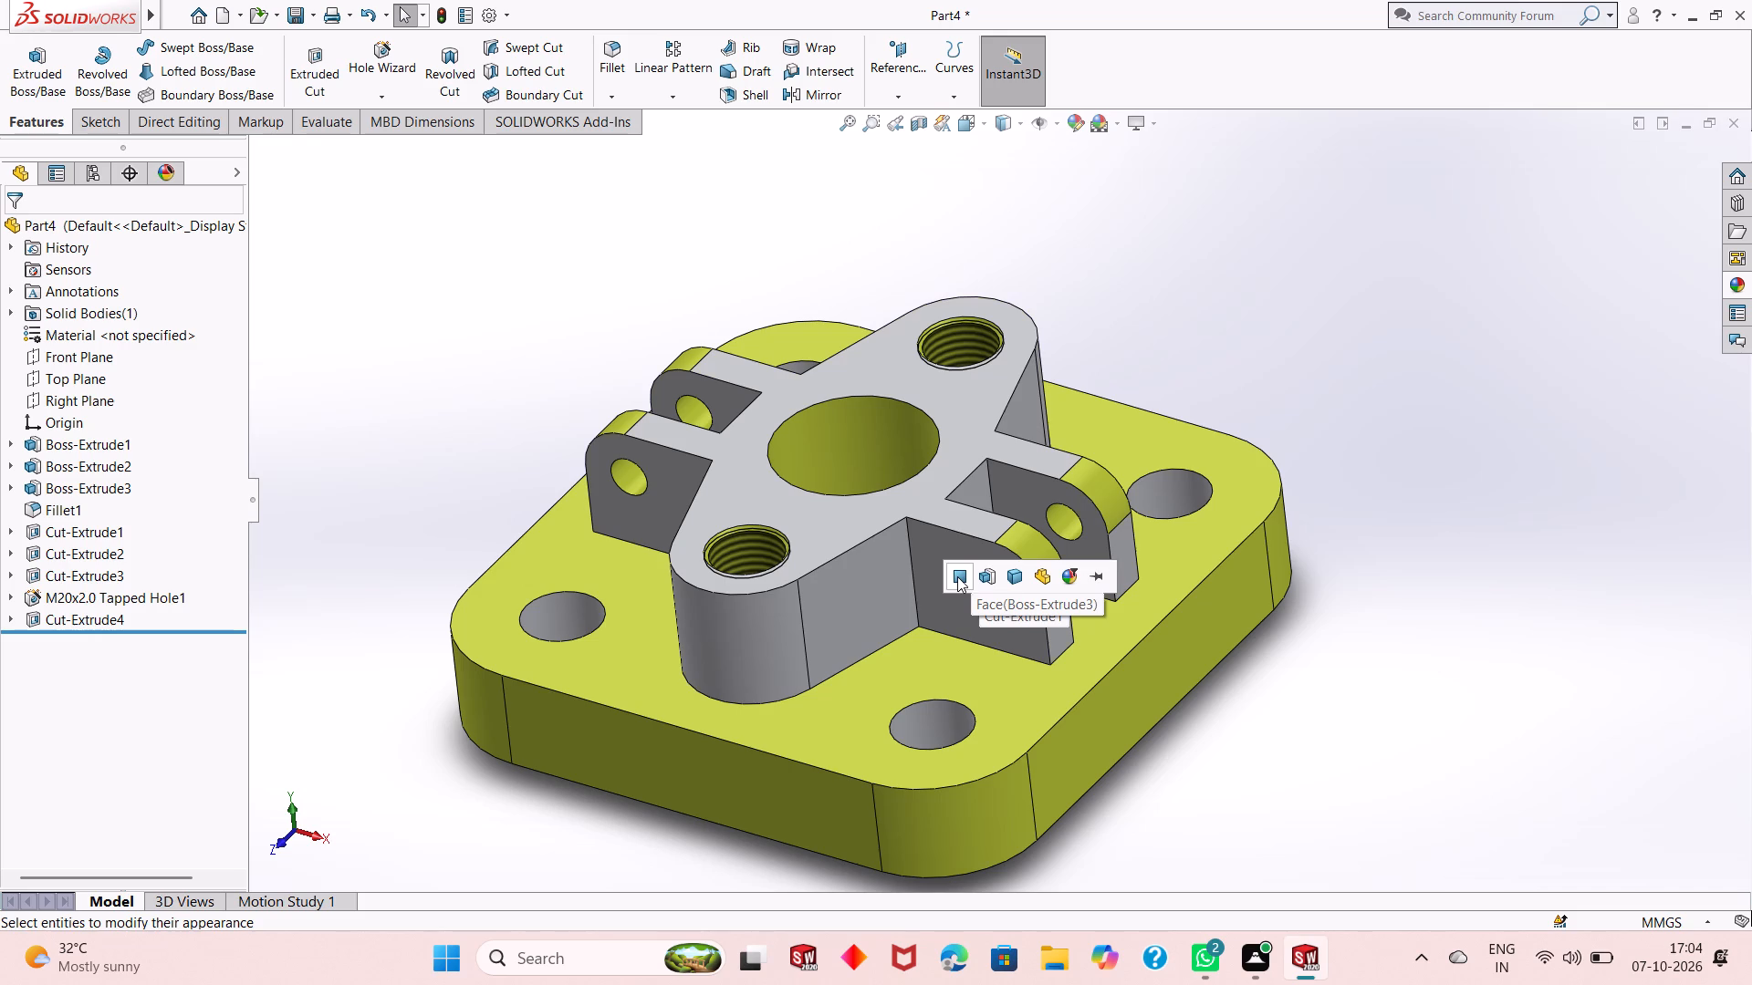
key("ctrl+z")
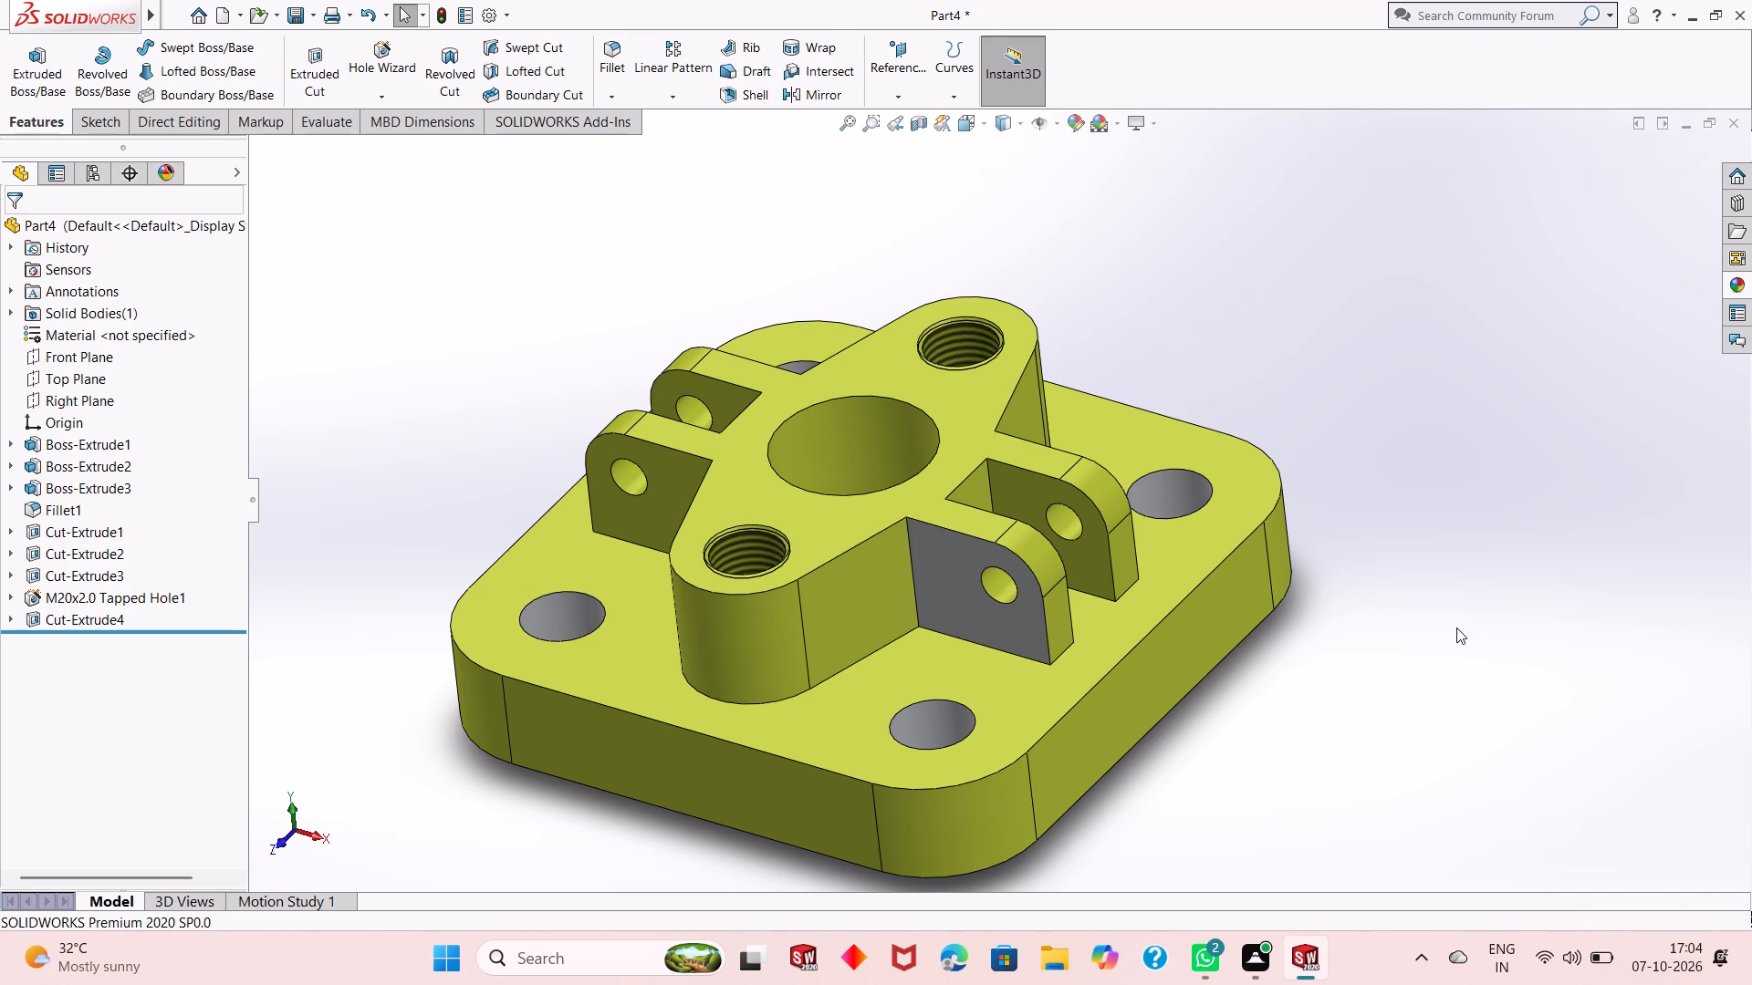
Apply the polished aluminum appearance to the cross-drilled holes in the arms.
left_click(1729, 280)
left_click_drag(1460, 647, 986, 586)
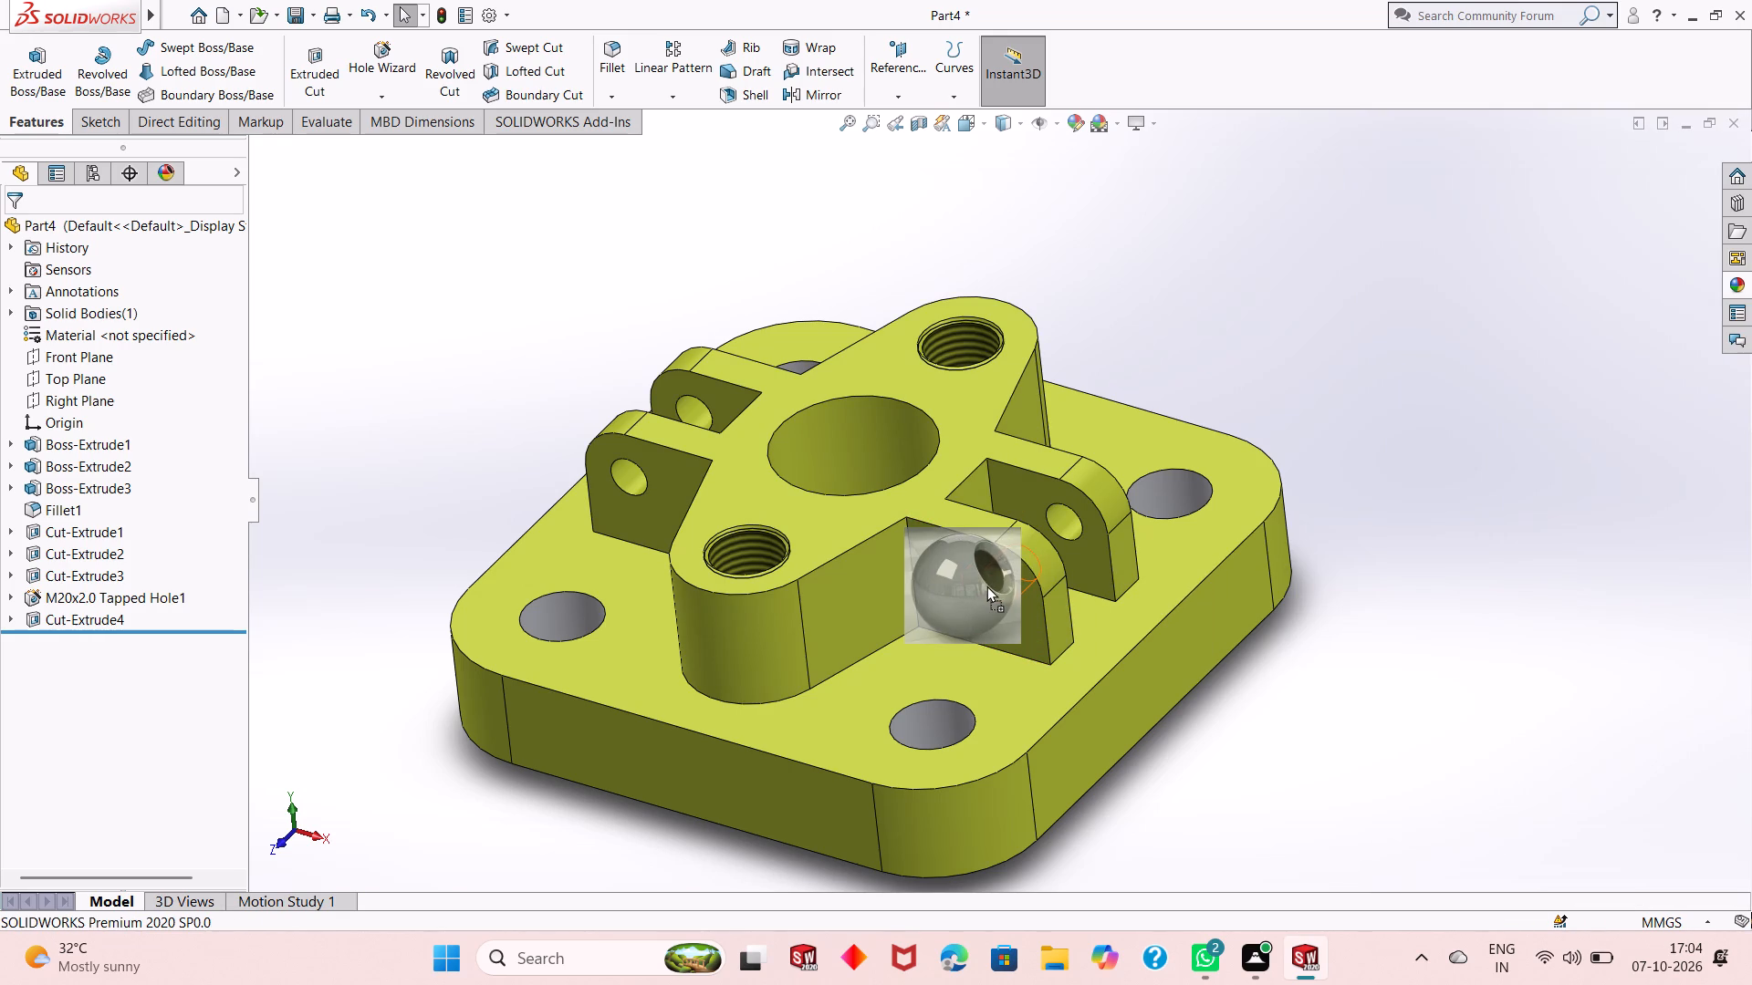
left_click_drag(986, 586, 996, 586)
left_click(1018, 584)
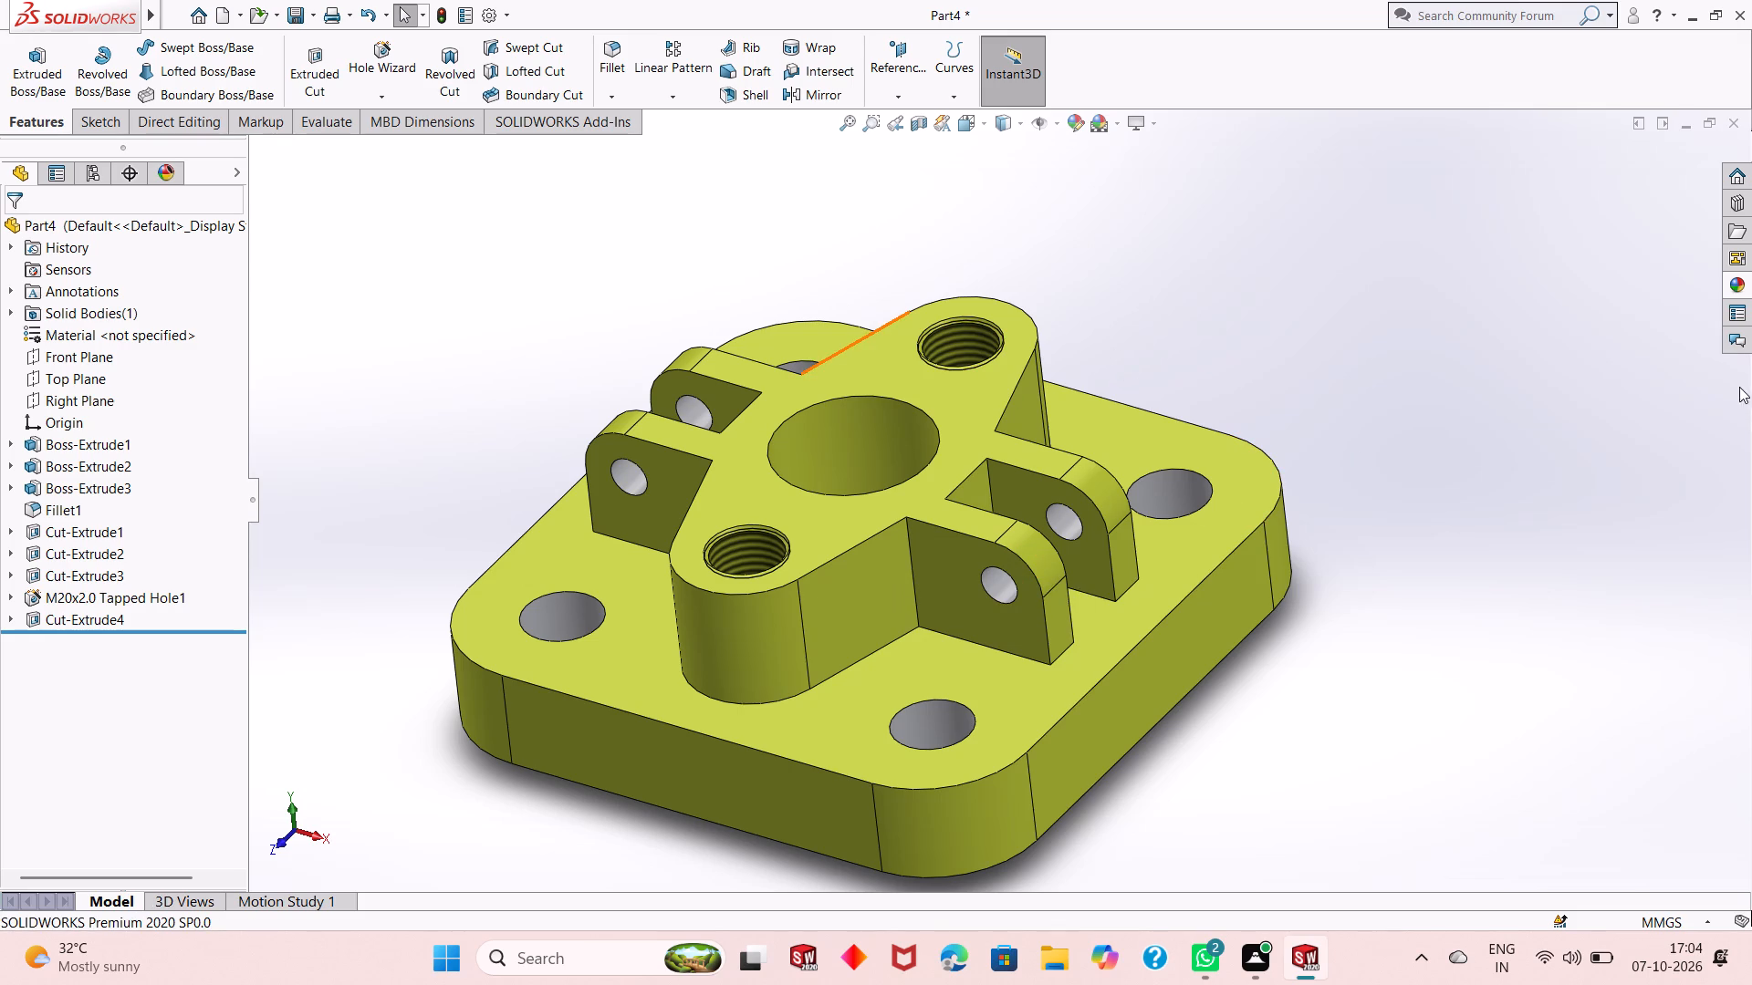
Apply the polished aluminum appearance to the M20x2.0 tapped hole feature.
left_click(1738, 282)
left_click_drag(1453, 633, 749, 514)
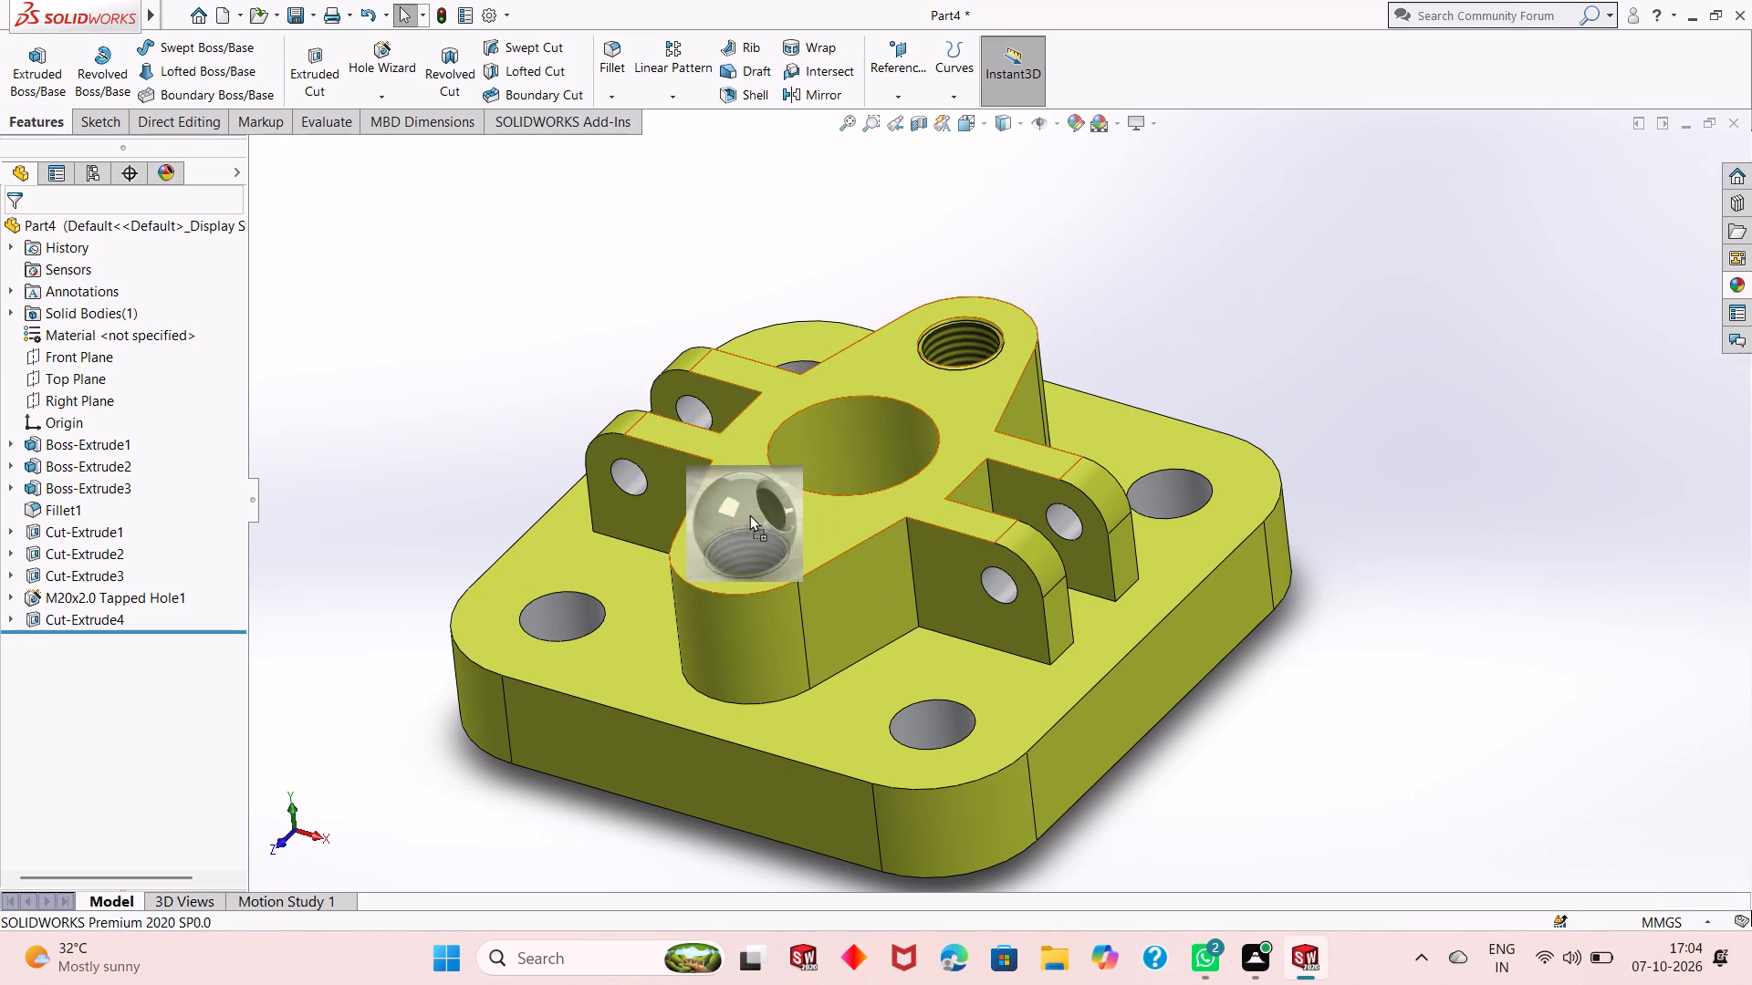
left_click_drag(749, 514, 744, 539)
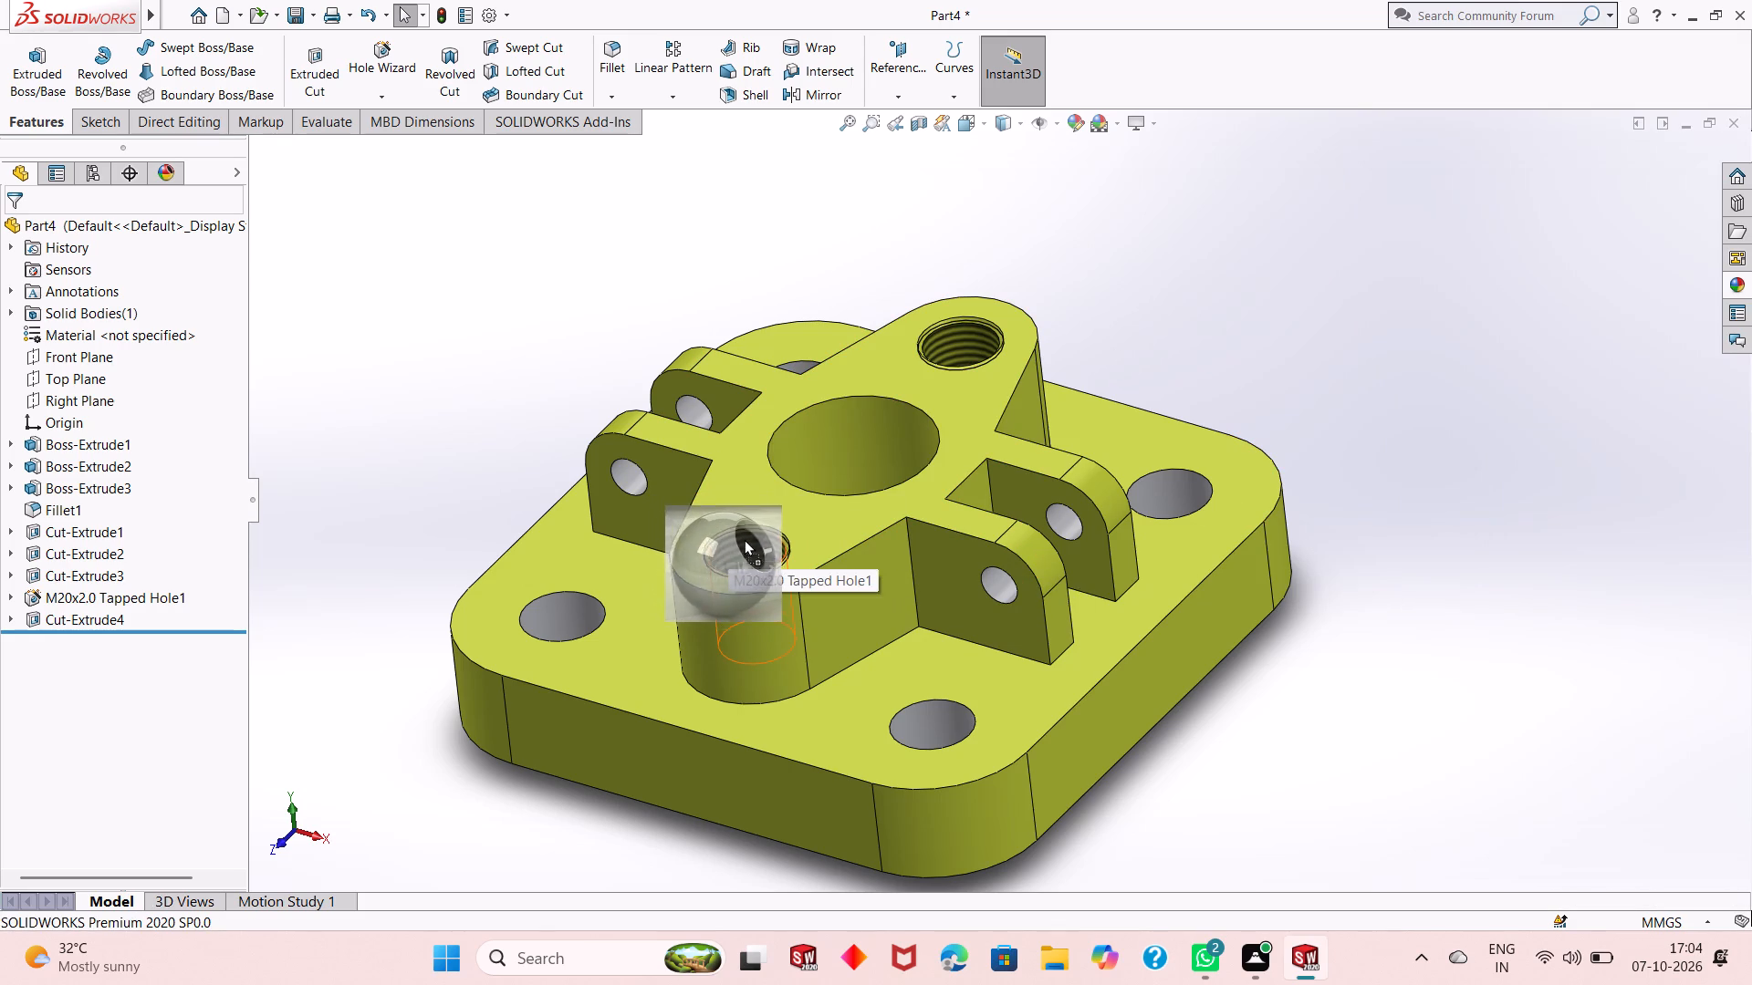
left_click_drag(744, 539, 746, 550)
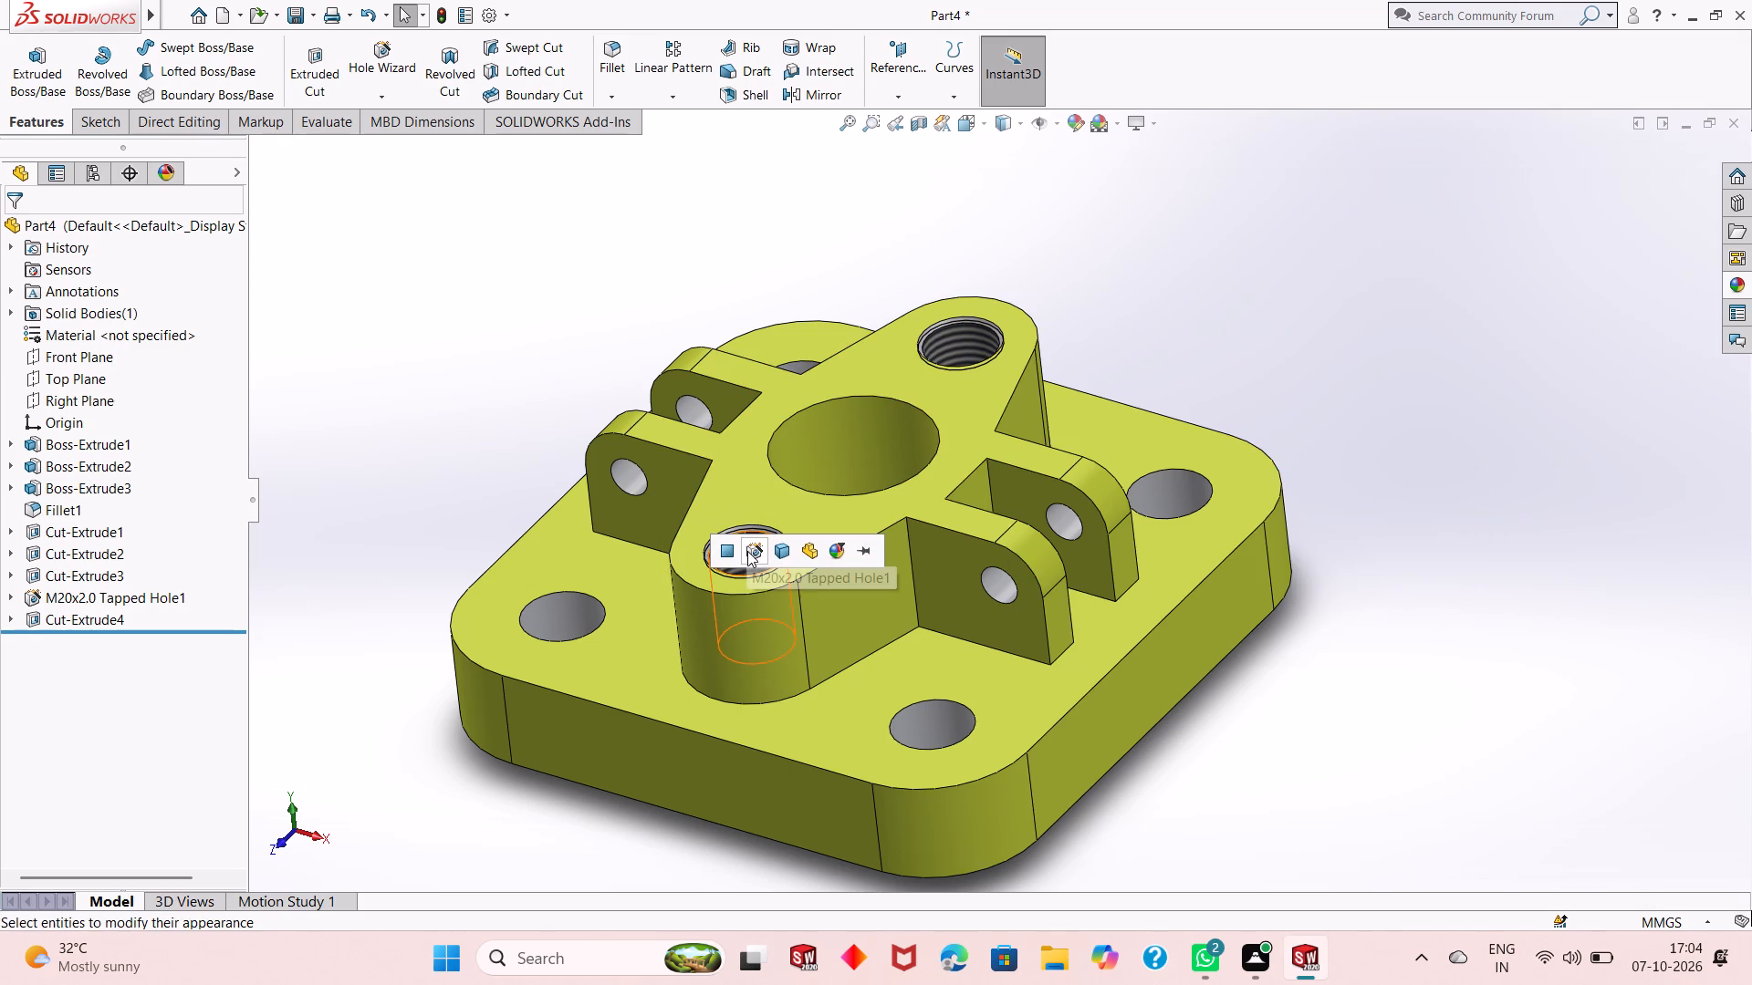
left_click(749, 551)
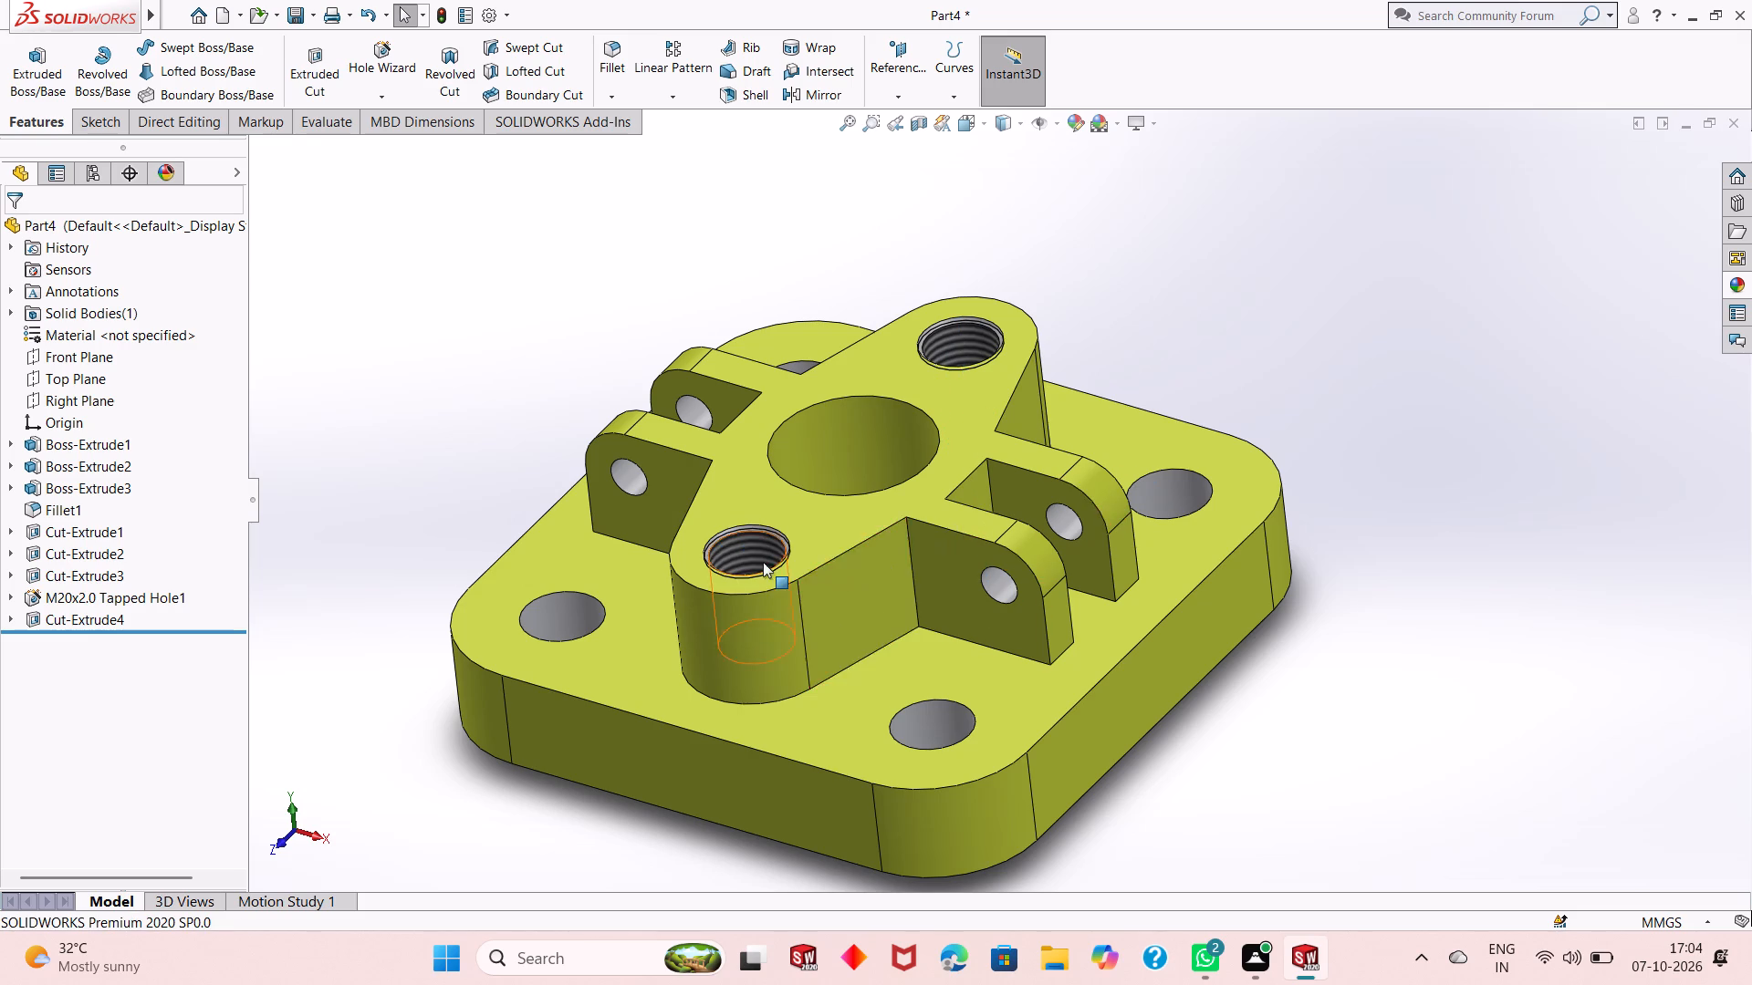
Apply the polished aluminum appearance to the inner wall of the large central bore.
scroll(759, 590, "down", 4)
middle_click_drag(819, 590, 819, 801)
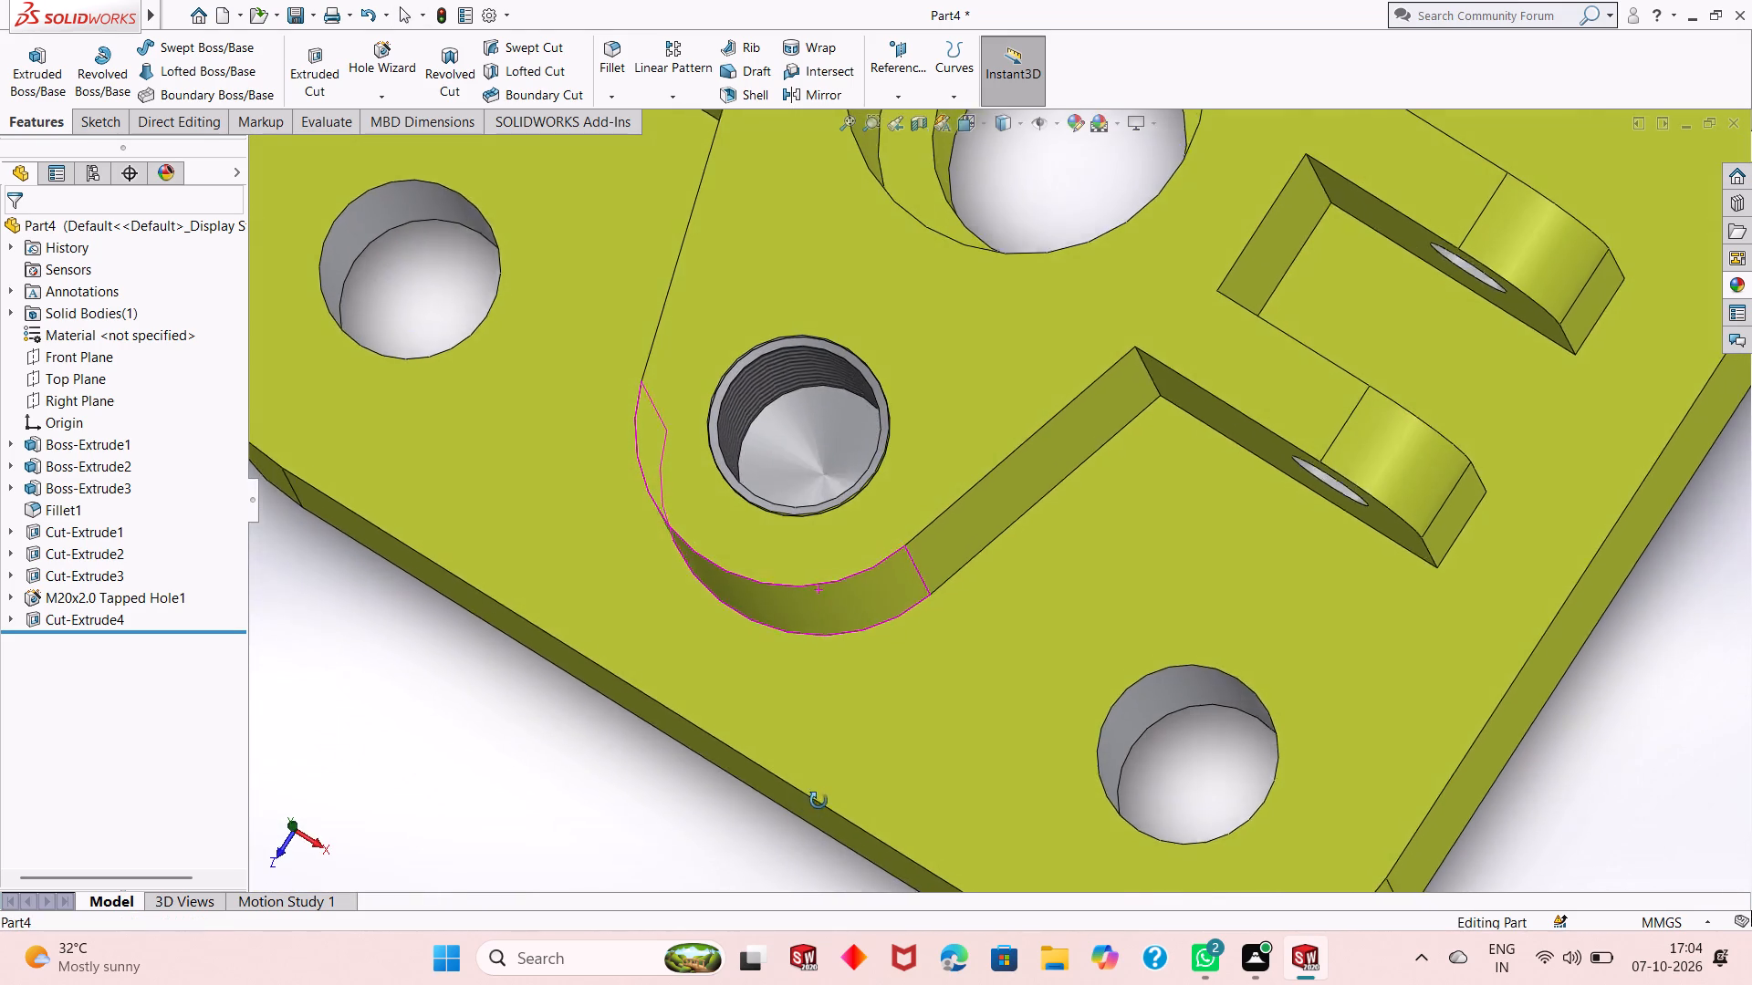
middle_click_drag(819, 801, 850, 579)
scroll(894, 586, "up", 2)
middle_click_drag(1103, 382, 1095, 550)
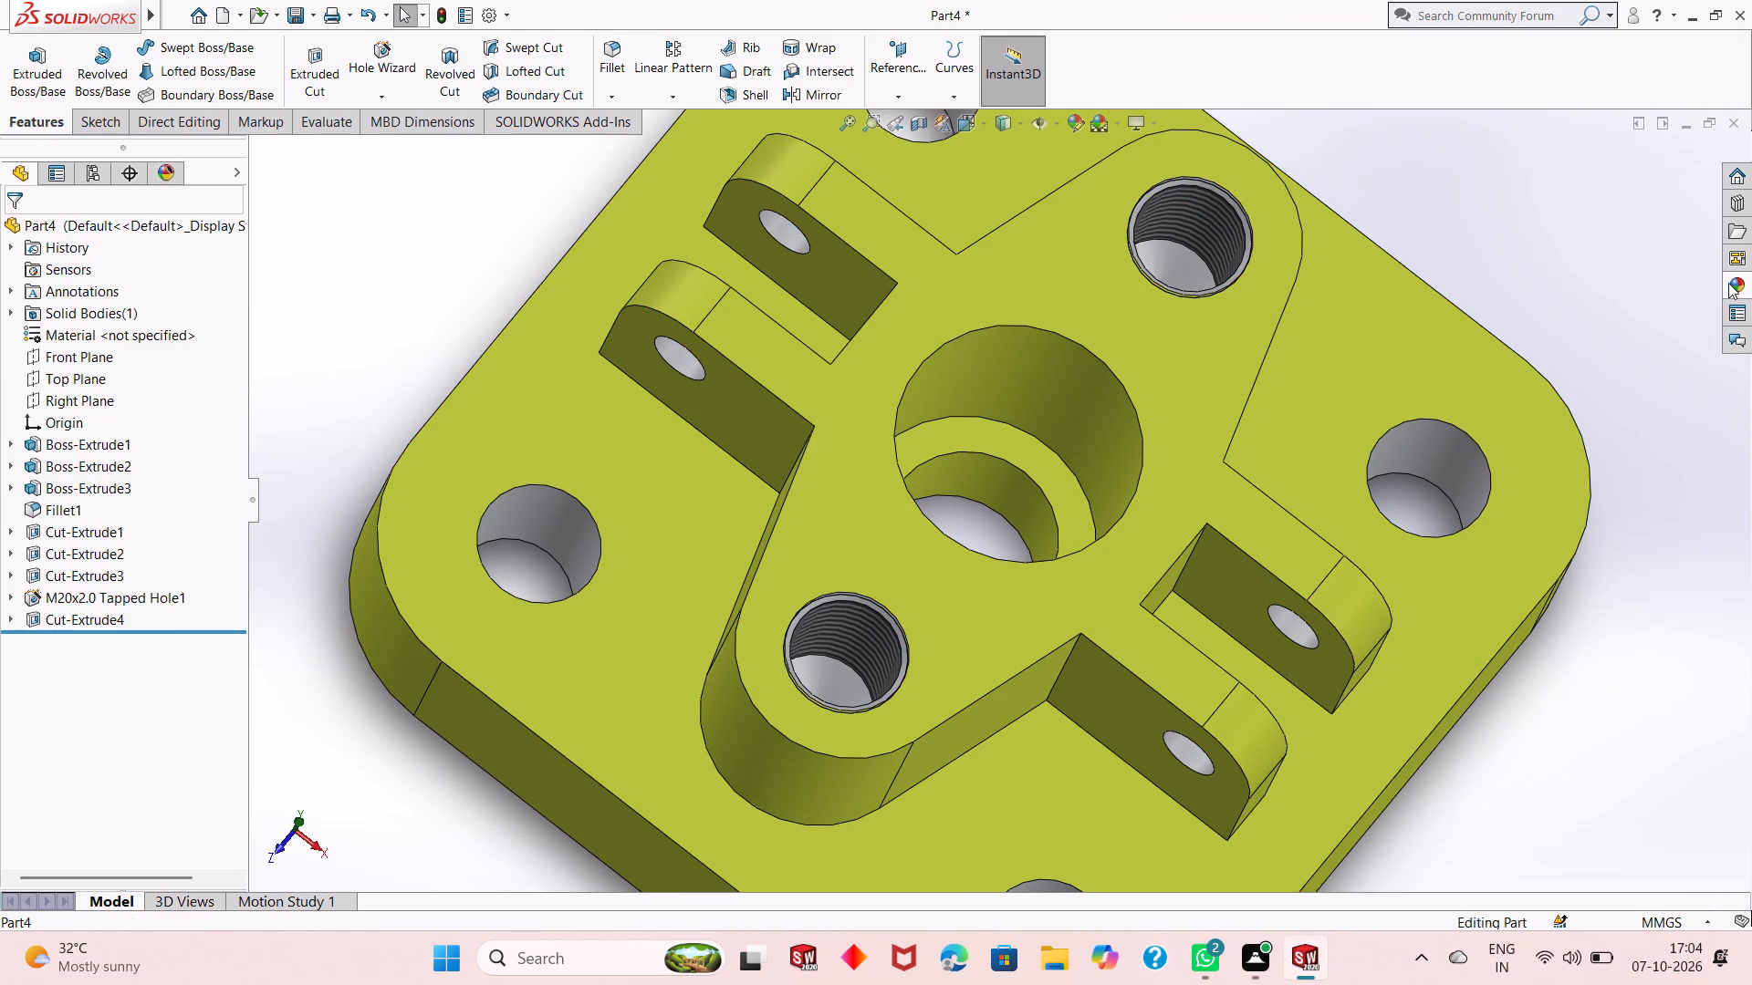
left_click(1731, 283)
left_click_drag(1476, 643, 1070, 393)
left_click(1056, 392)
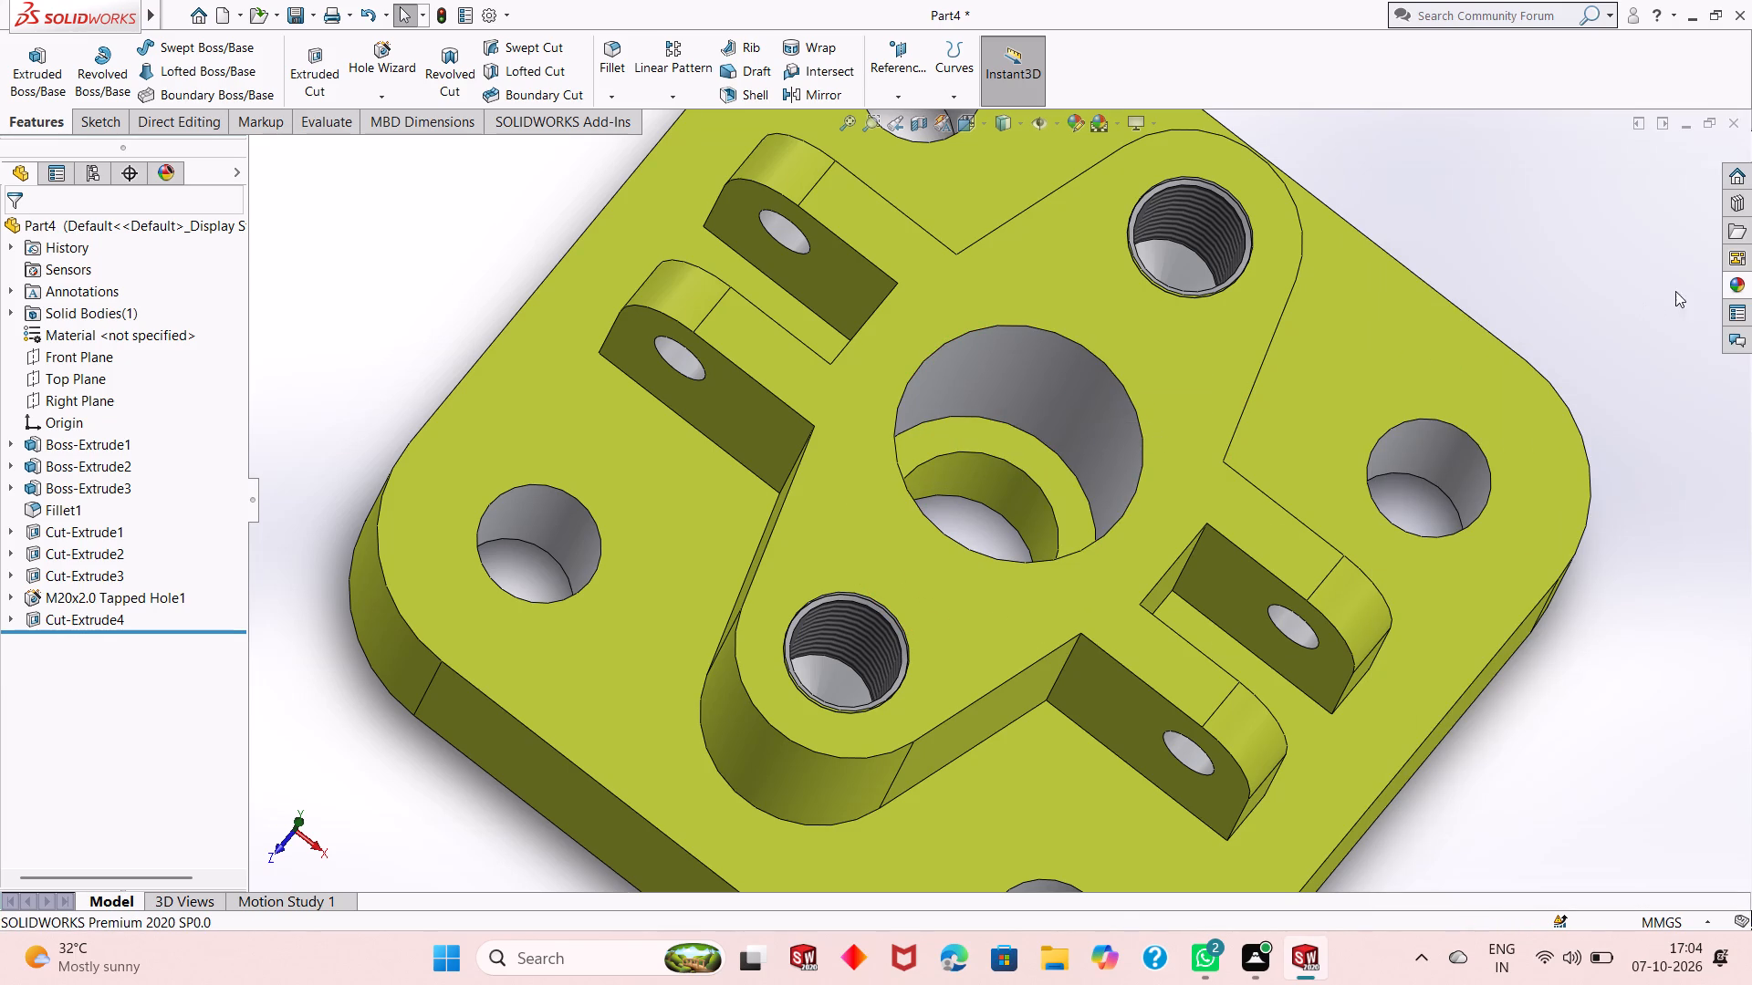
Apply the polished aluminum appearance to the smaller bore at the bottom of the central bore.
left_click(1722, 284)
left_click_drag(1445, 635, 998, 507)
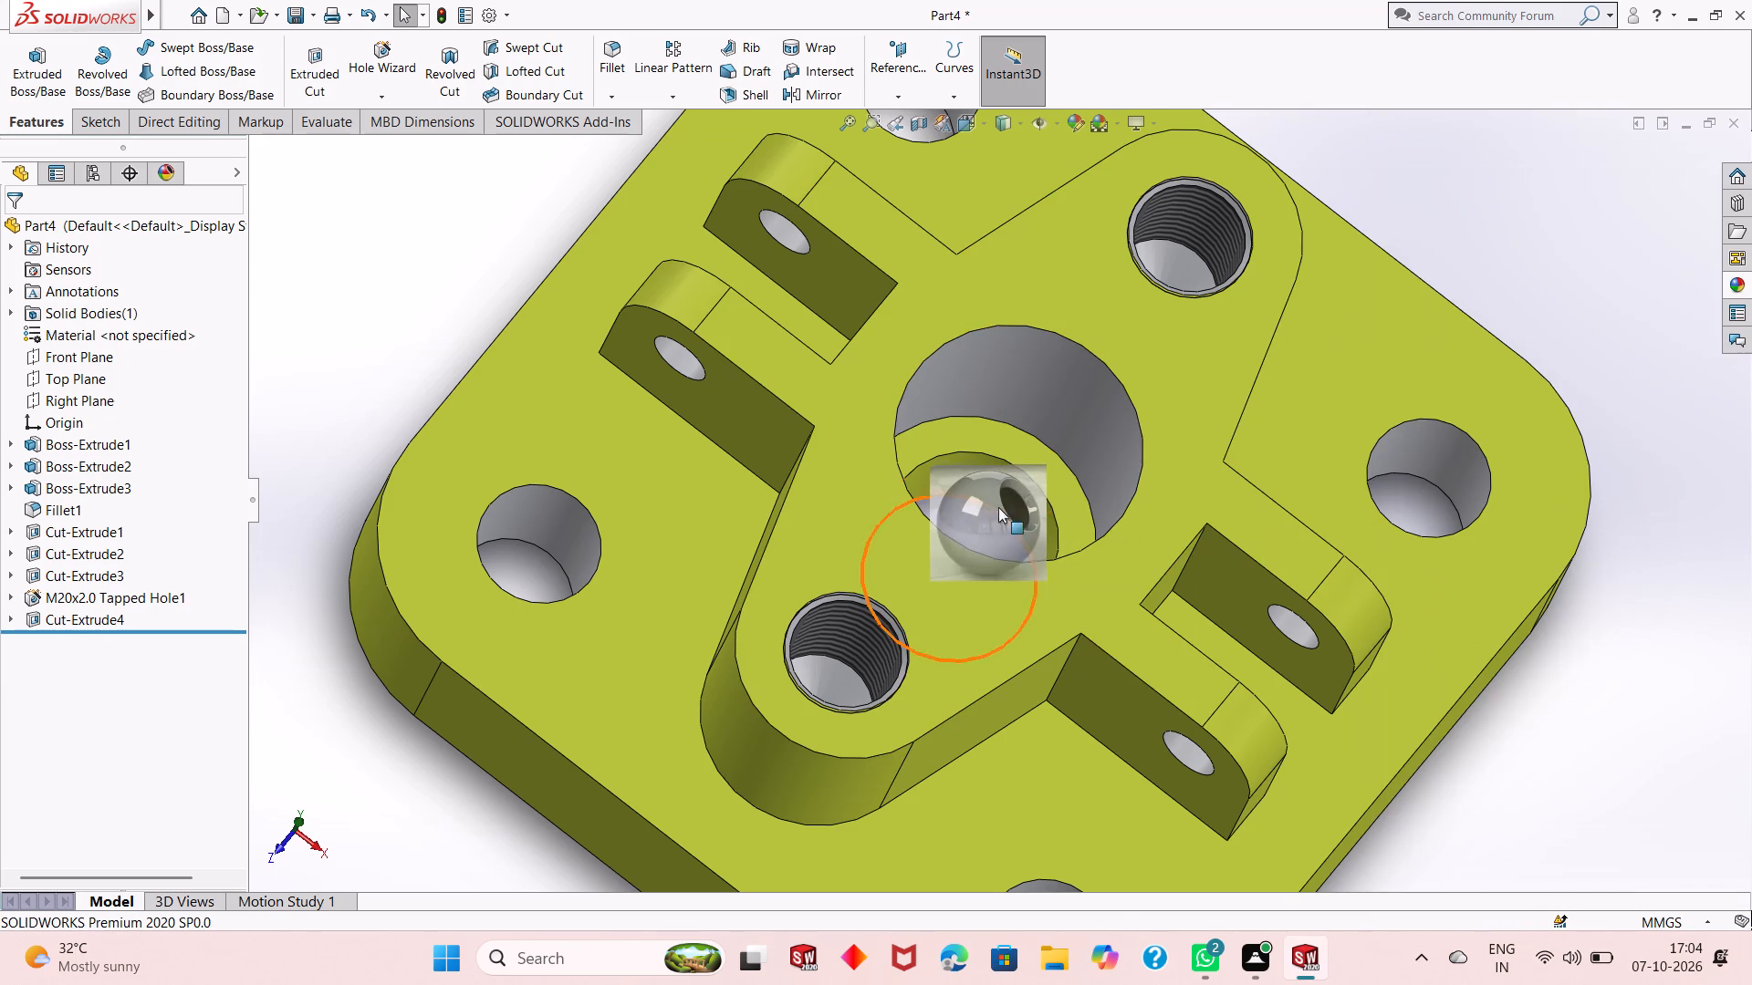
left_click_drag(998, 507, 1009, 488)
left_click(1009, 488)
Section the part along the Front Plane at 0.00 mm offset and examine the stepped central bore.
middle_click_drag(1130, 489, 1060, 576)
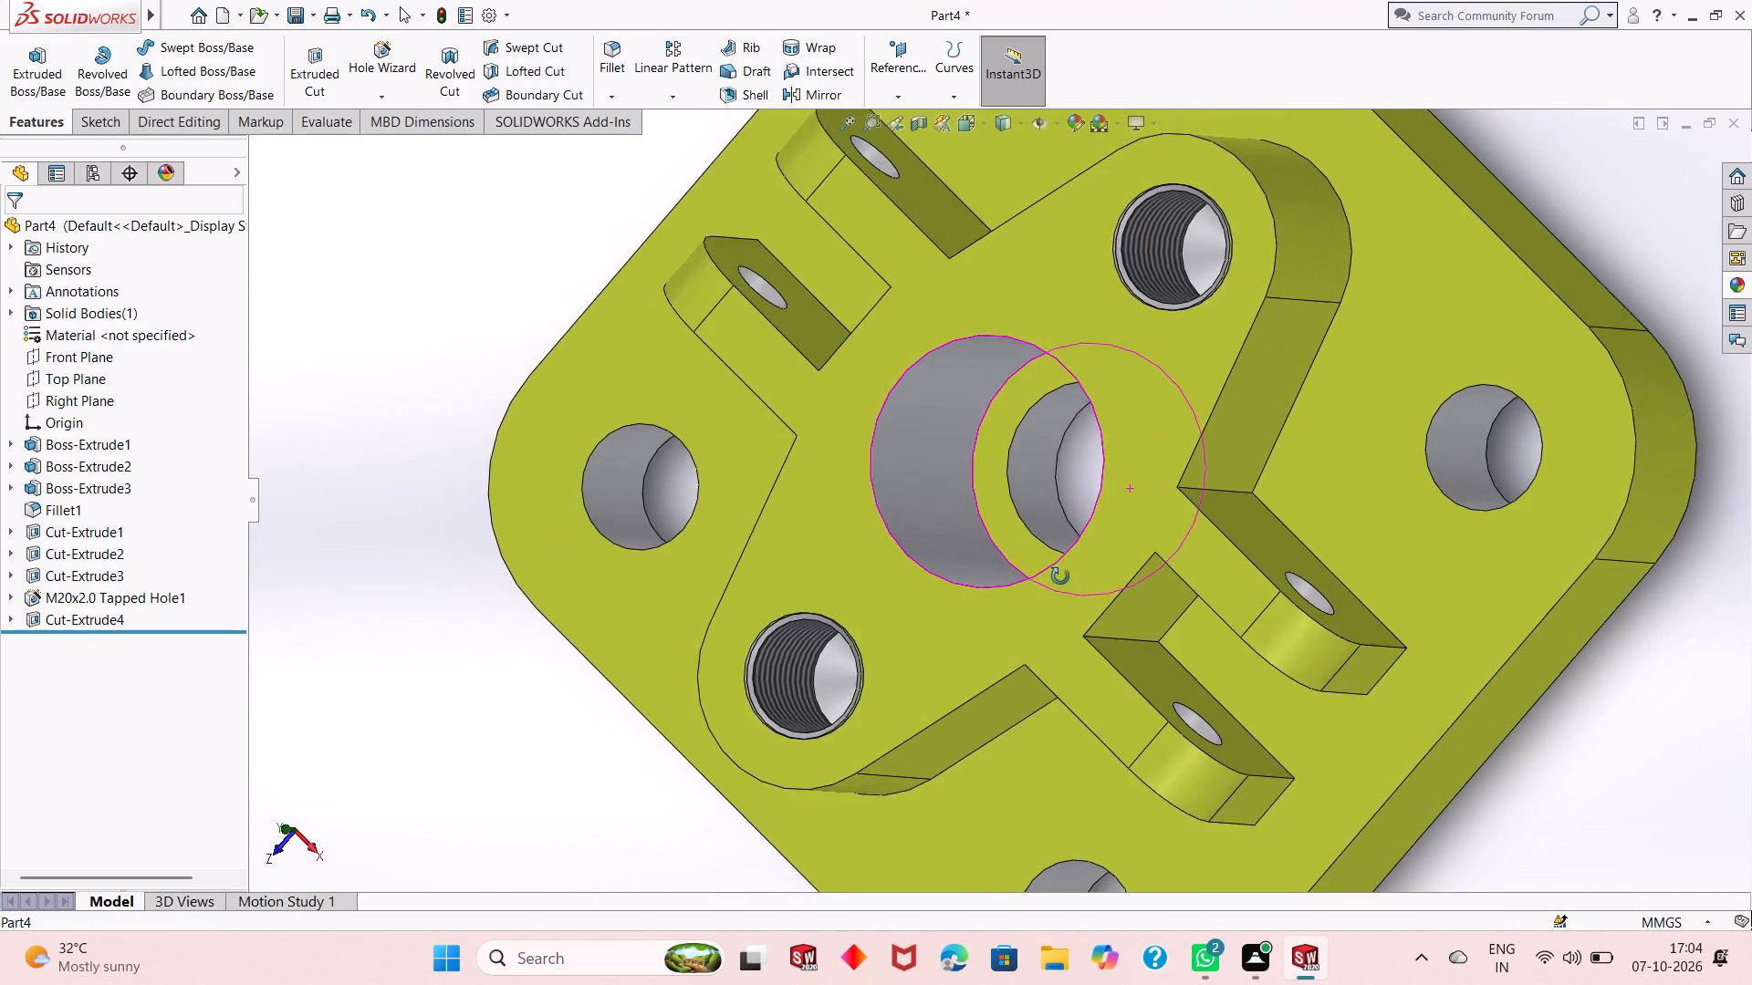
middle_click_drag(1060, 576, 1076, 451)
scroll(1070, 524, "up", 2)
middle_click_drag(1070, 522, 1079, 501)
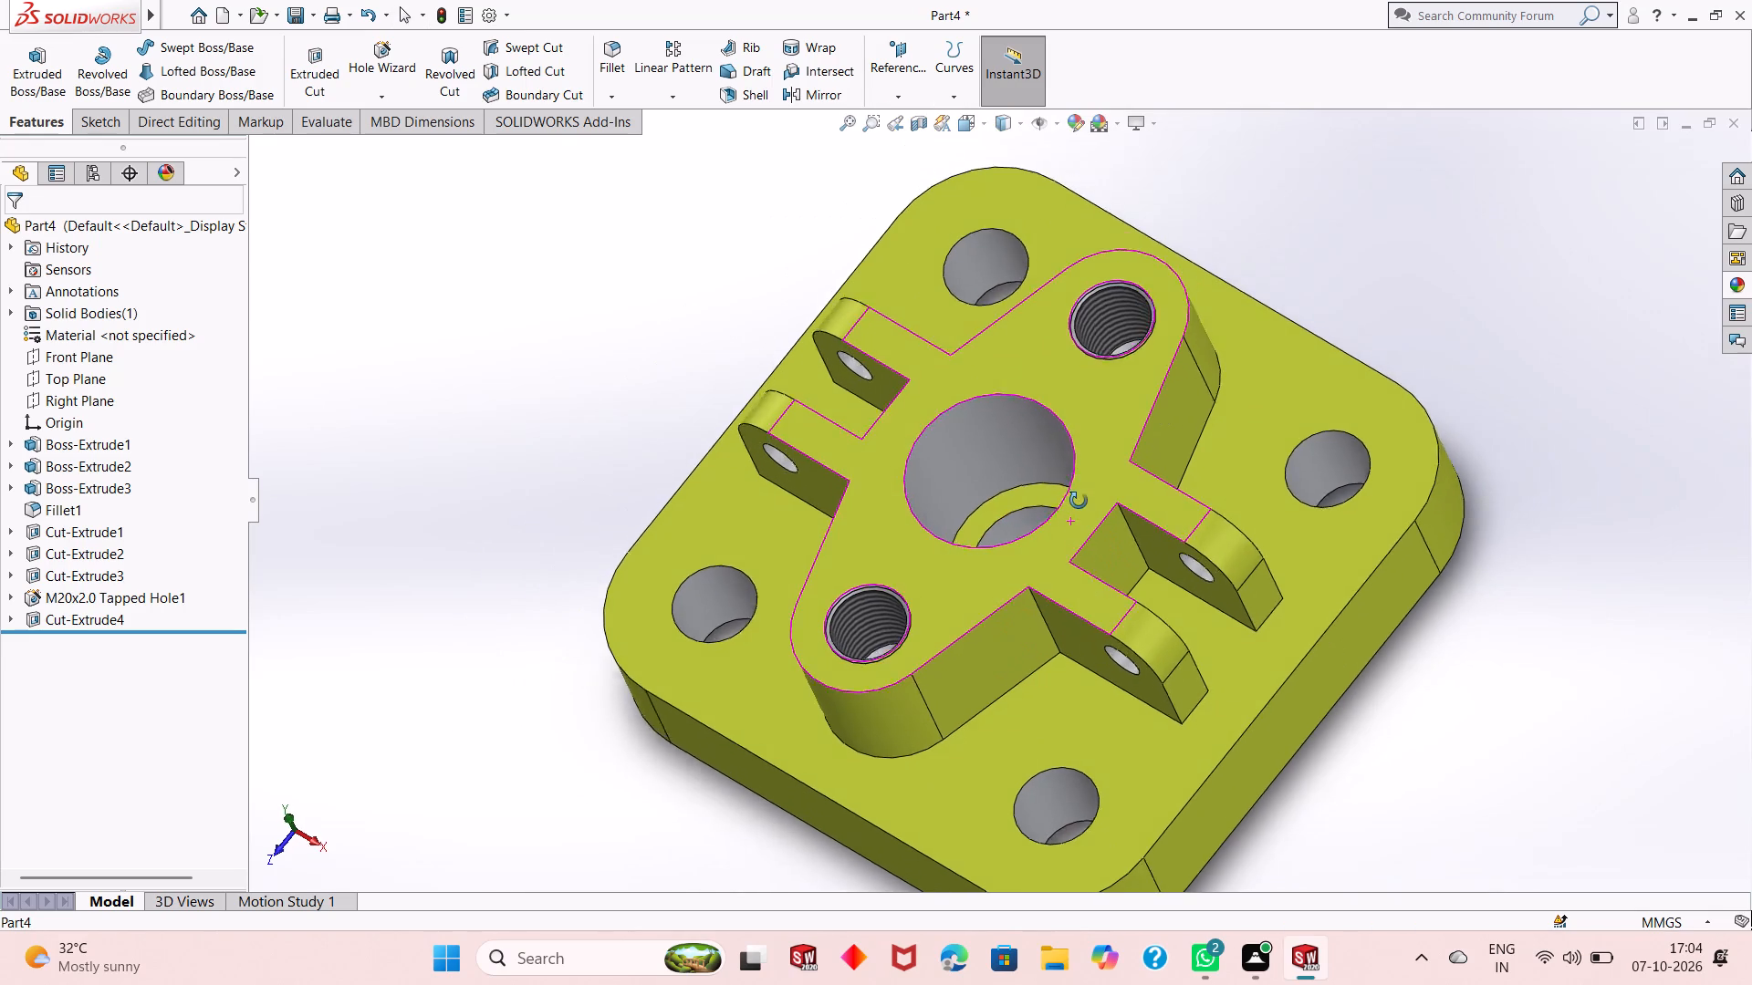
middle_click_drag(1079, 501, 1089, 363)
scroll(1053, 535, "up", 1)
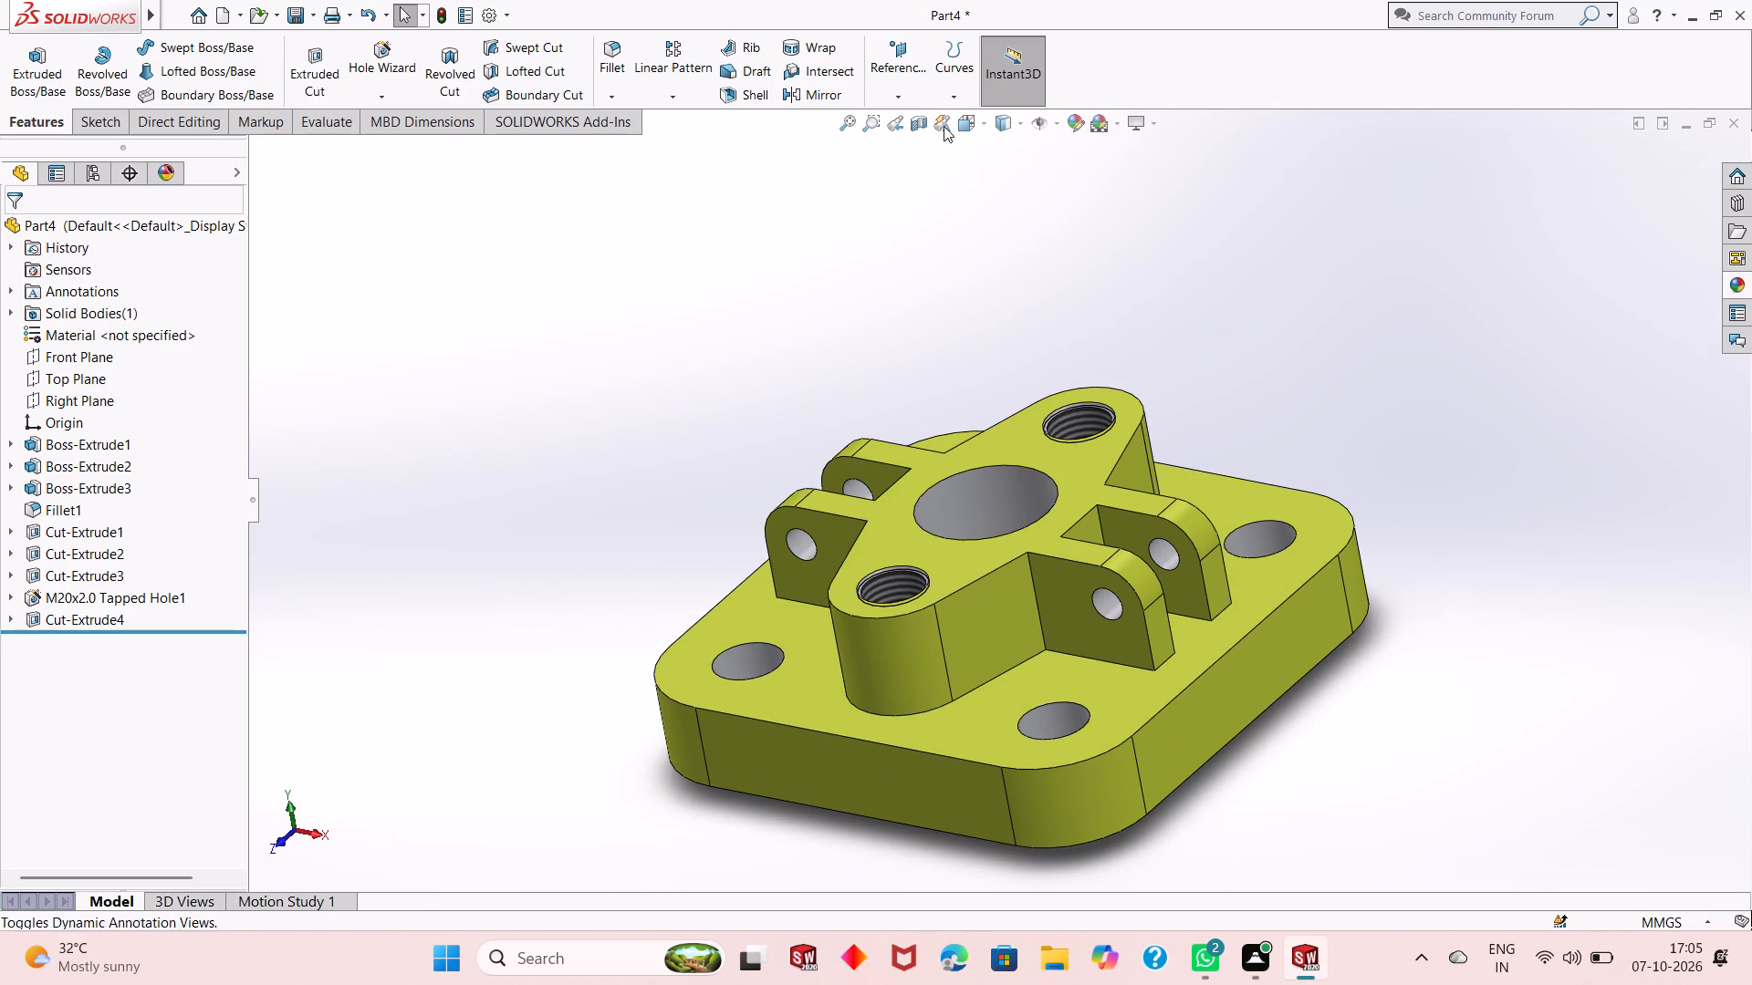
left_click(913, 124)
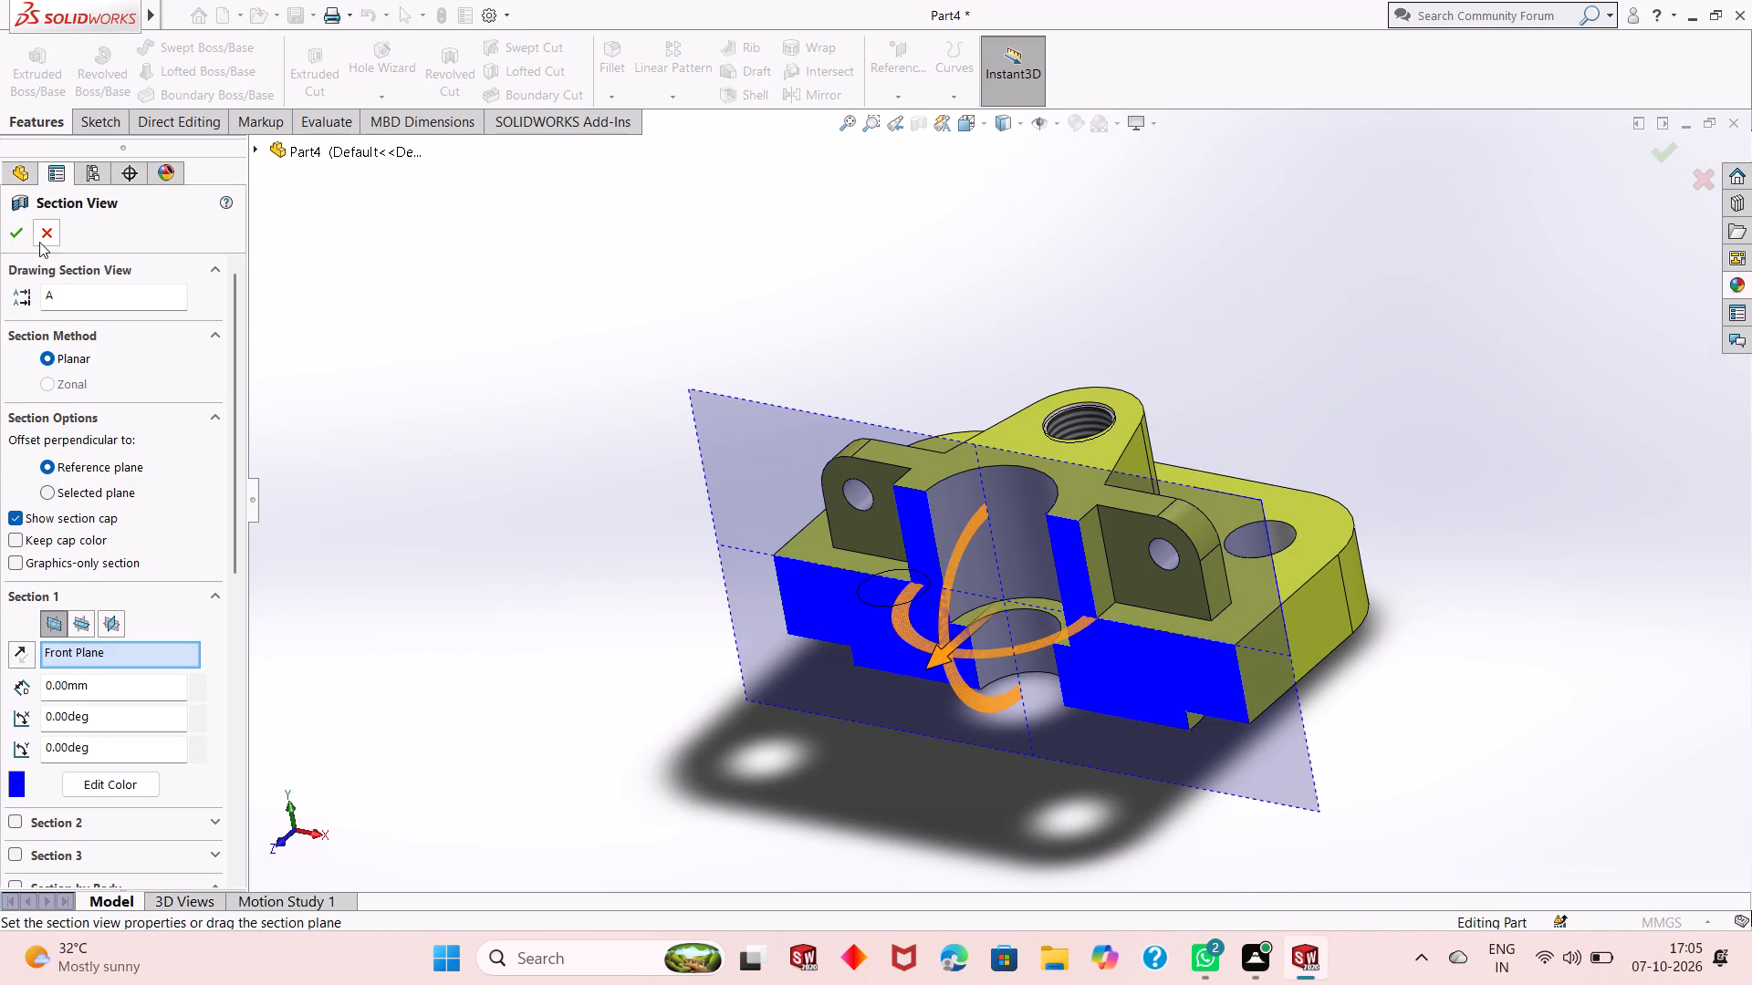
left_click(16, 235)
middle_click_drag(929, 580, 1000, 485)
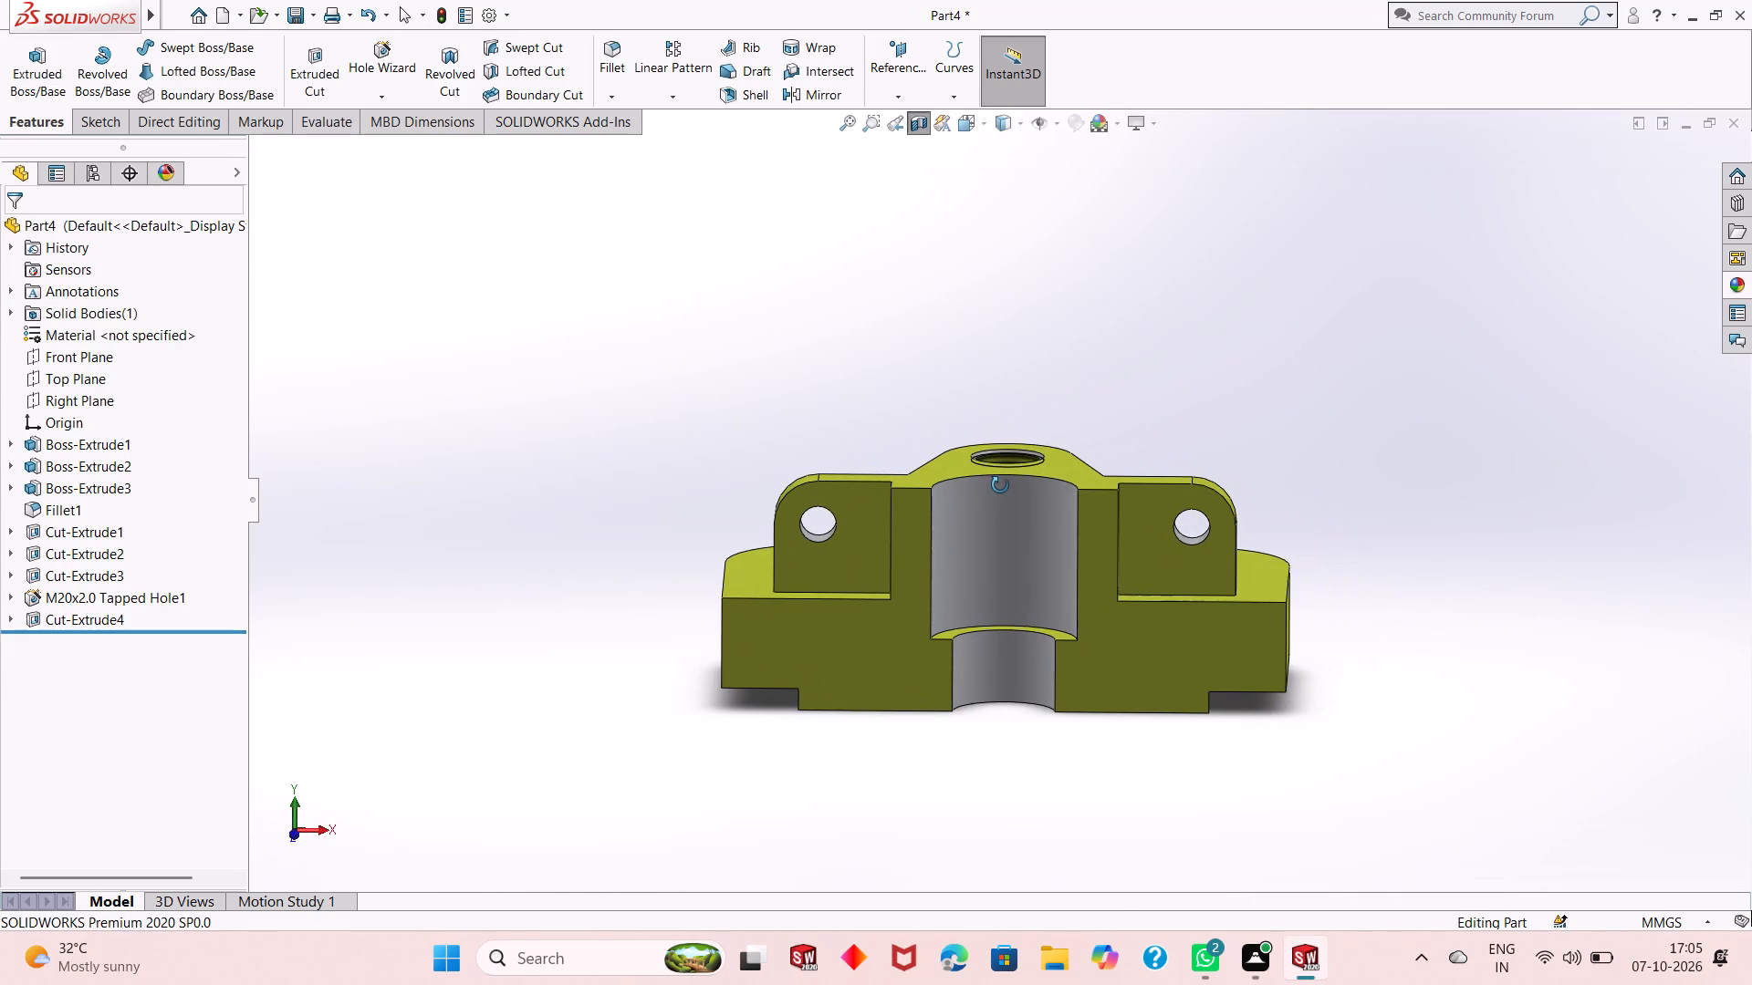
middle_click_drag(1000, 485, 1004, 482)
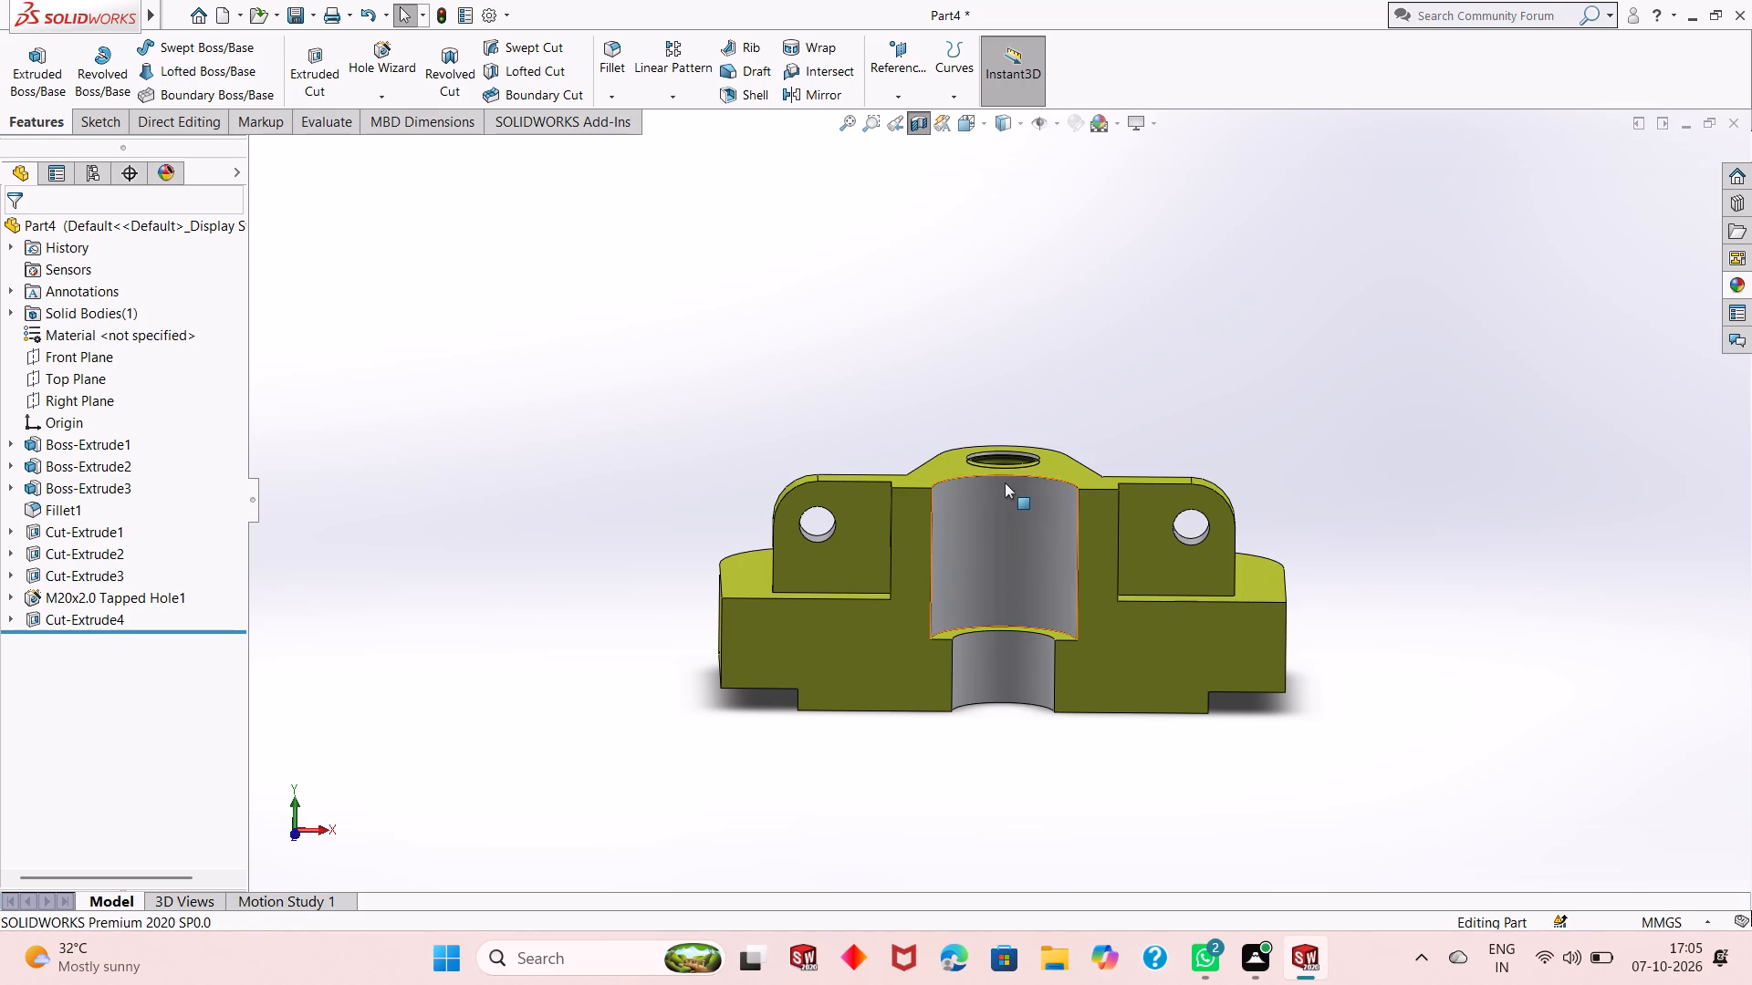
Examine the Front Plane section of the stepped bore from the front and at an angle, and turn the section view off.
middle_click_drag(1188, 713, 1183, 688)
key("ctrl+8")
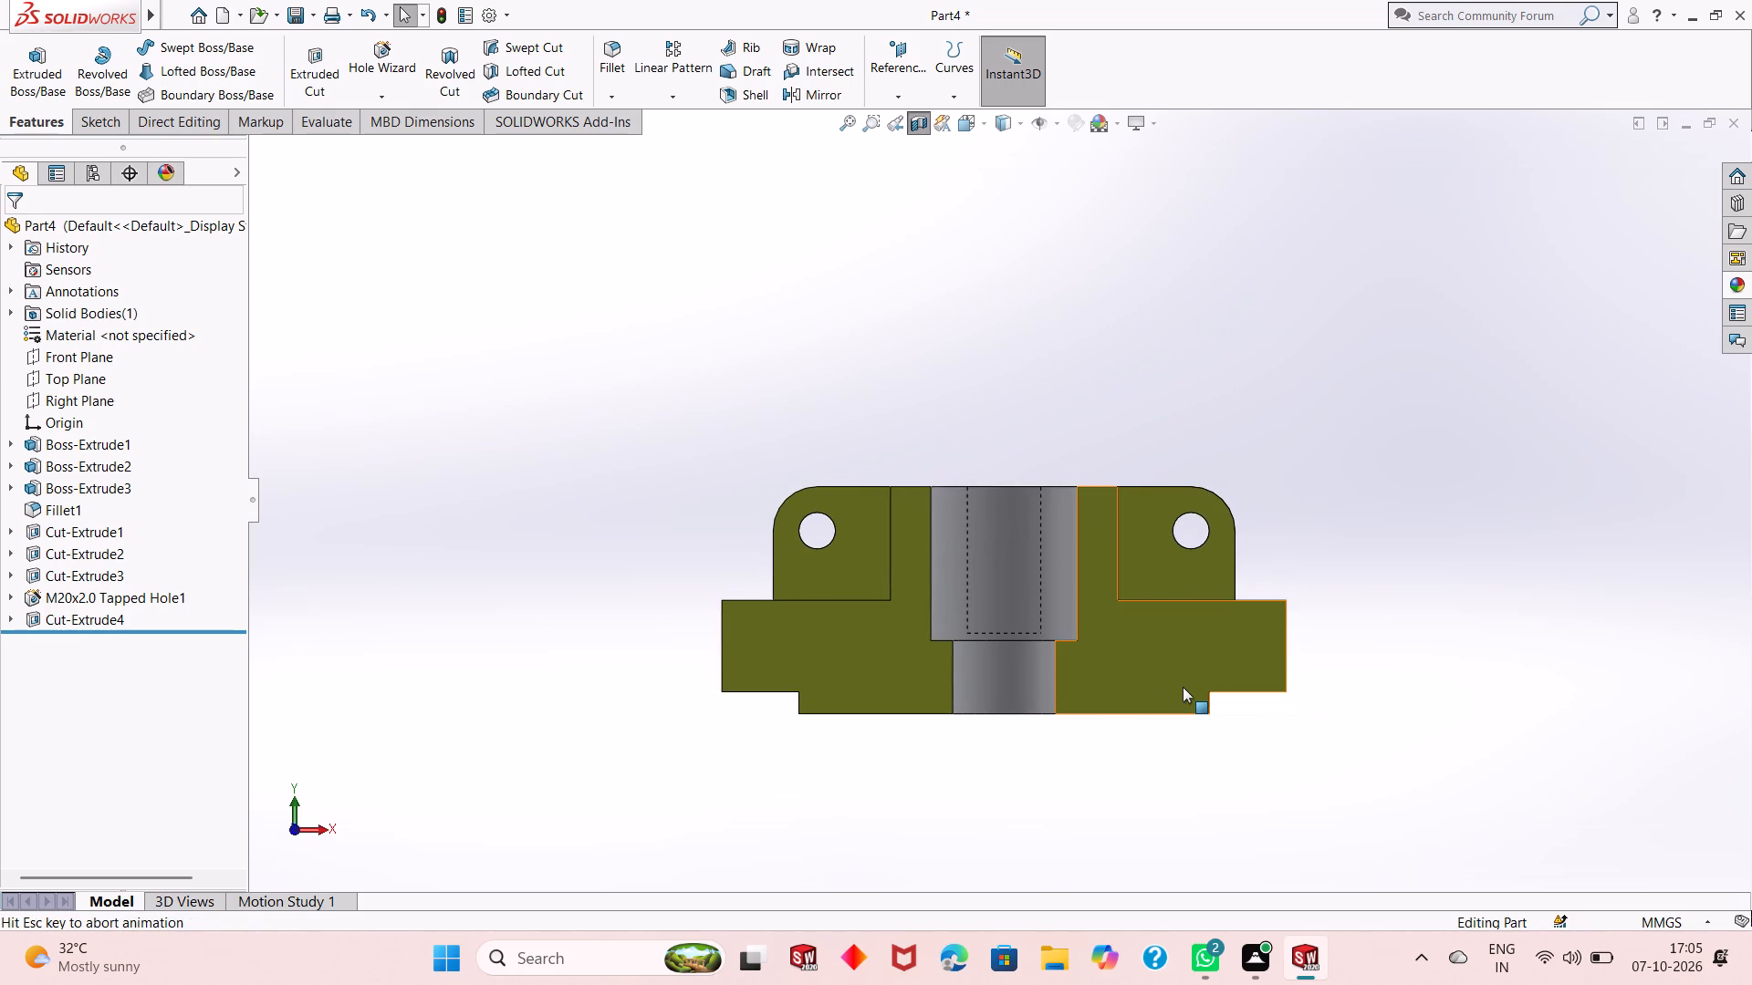
scroll(1030, 604, "down", 1)
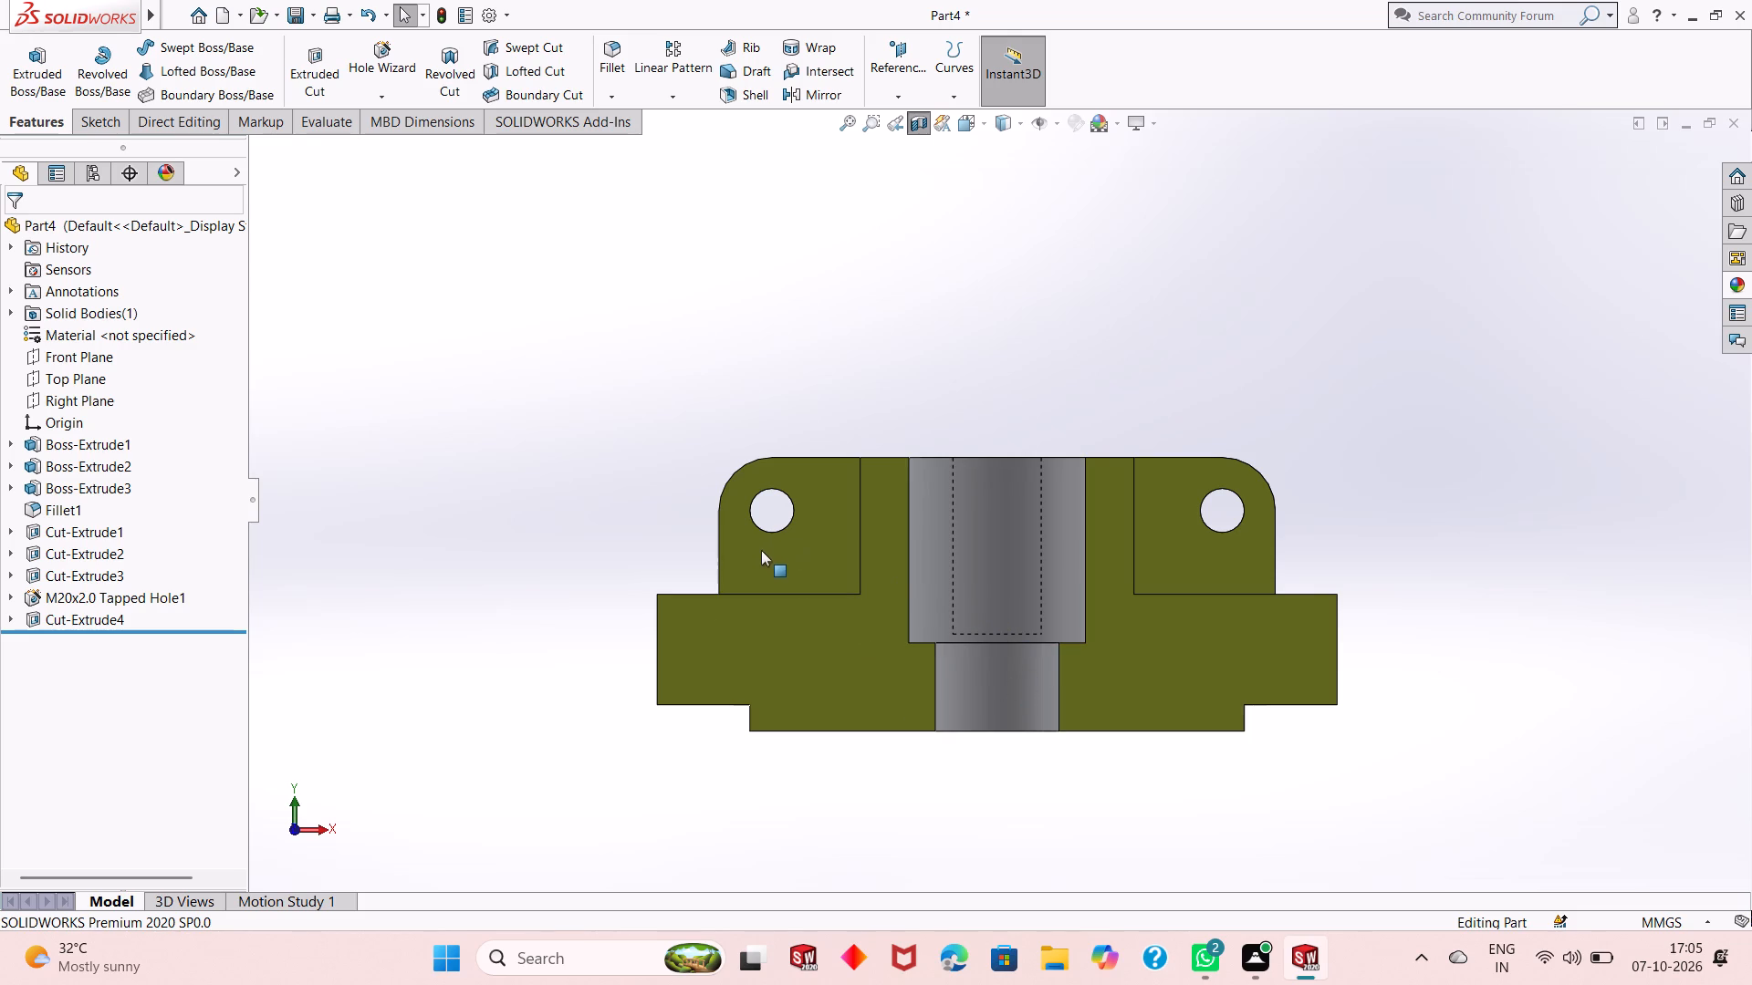
middle_click_drag(1037, 532, 1039, 538)
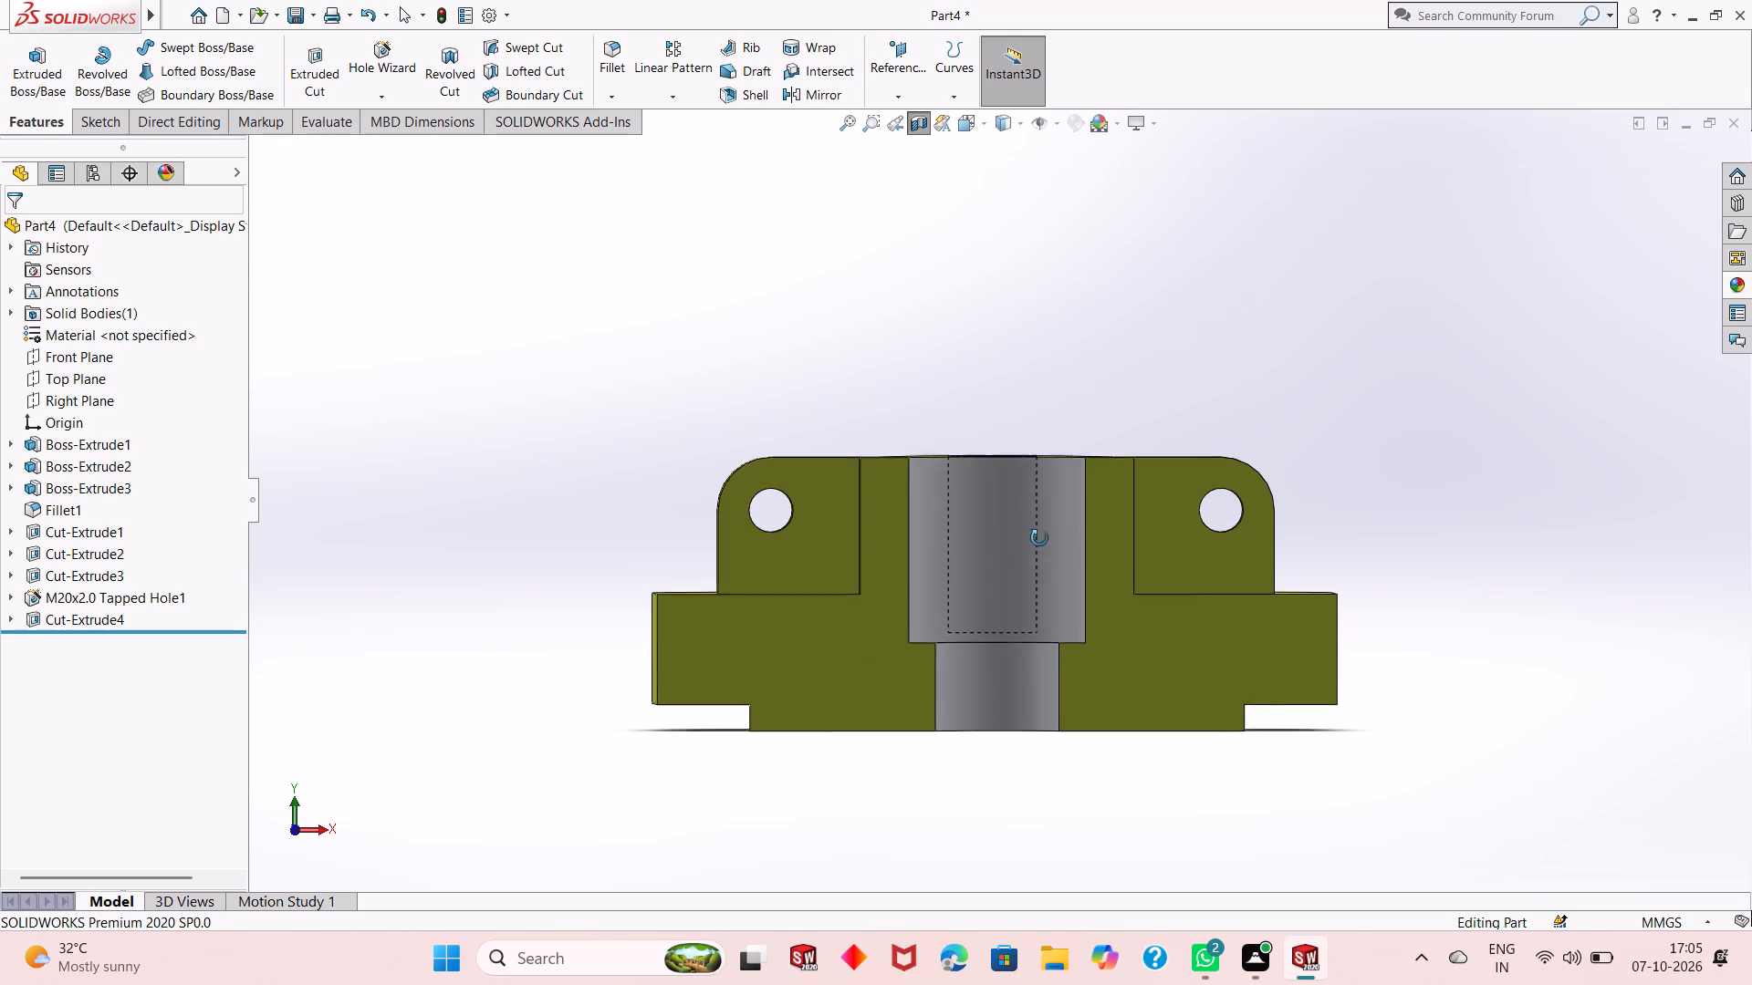
middle_click_drag(1039, 538, 1027, 669)
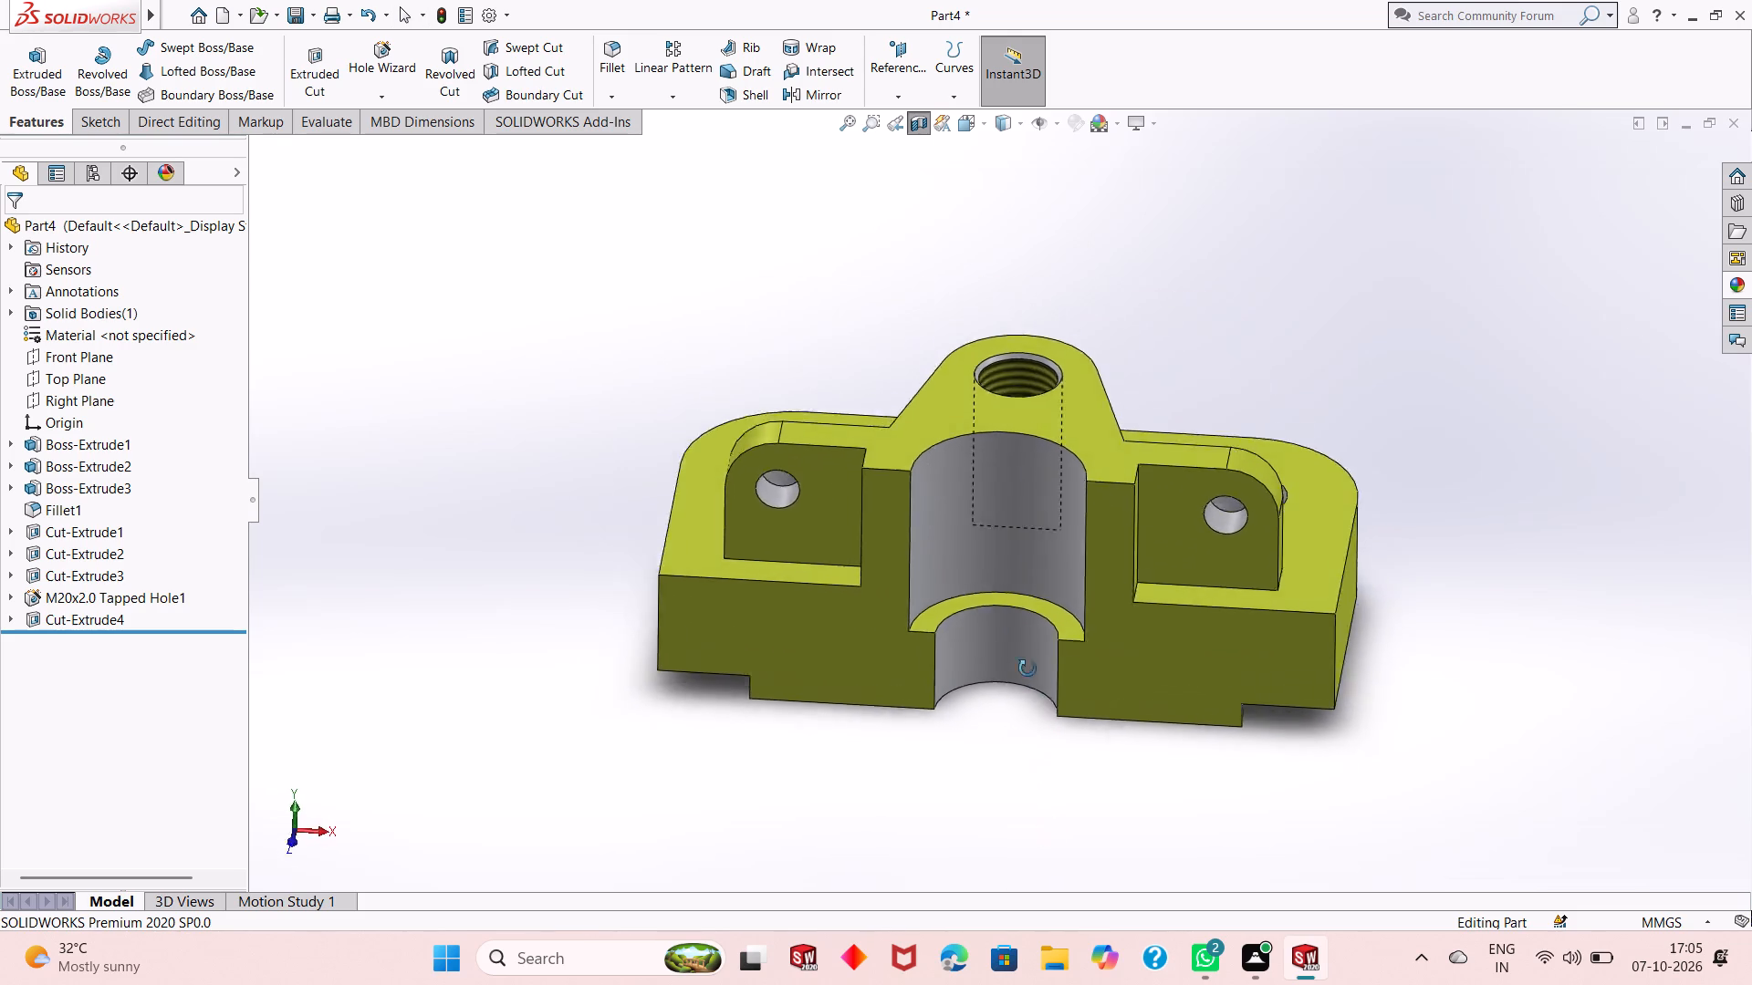
middle_click_drag(1027, 669, 1038, 547)
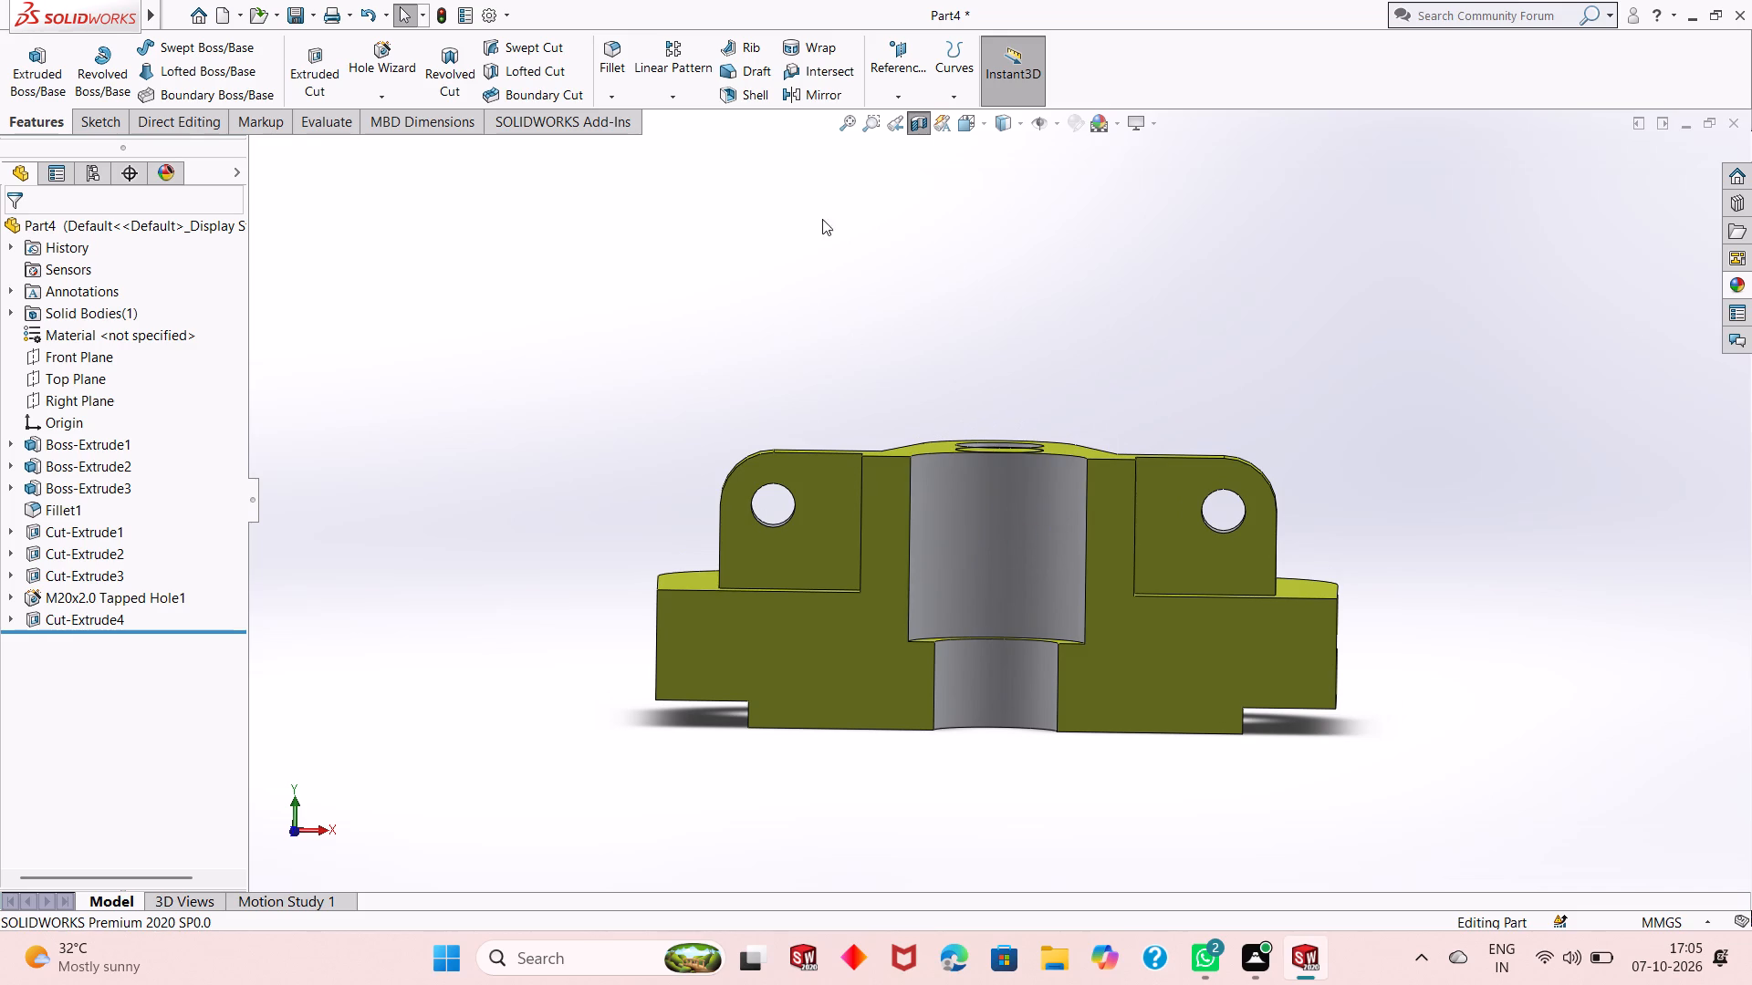
left_click(916, 129)
left_click(916, 129)
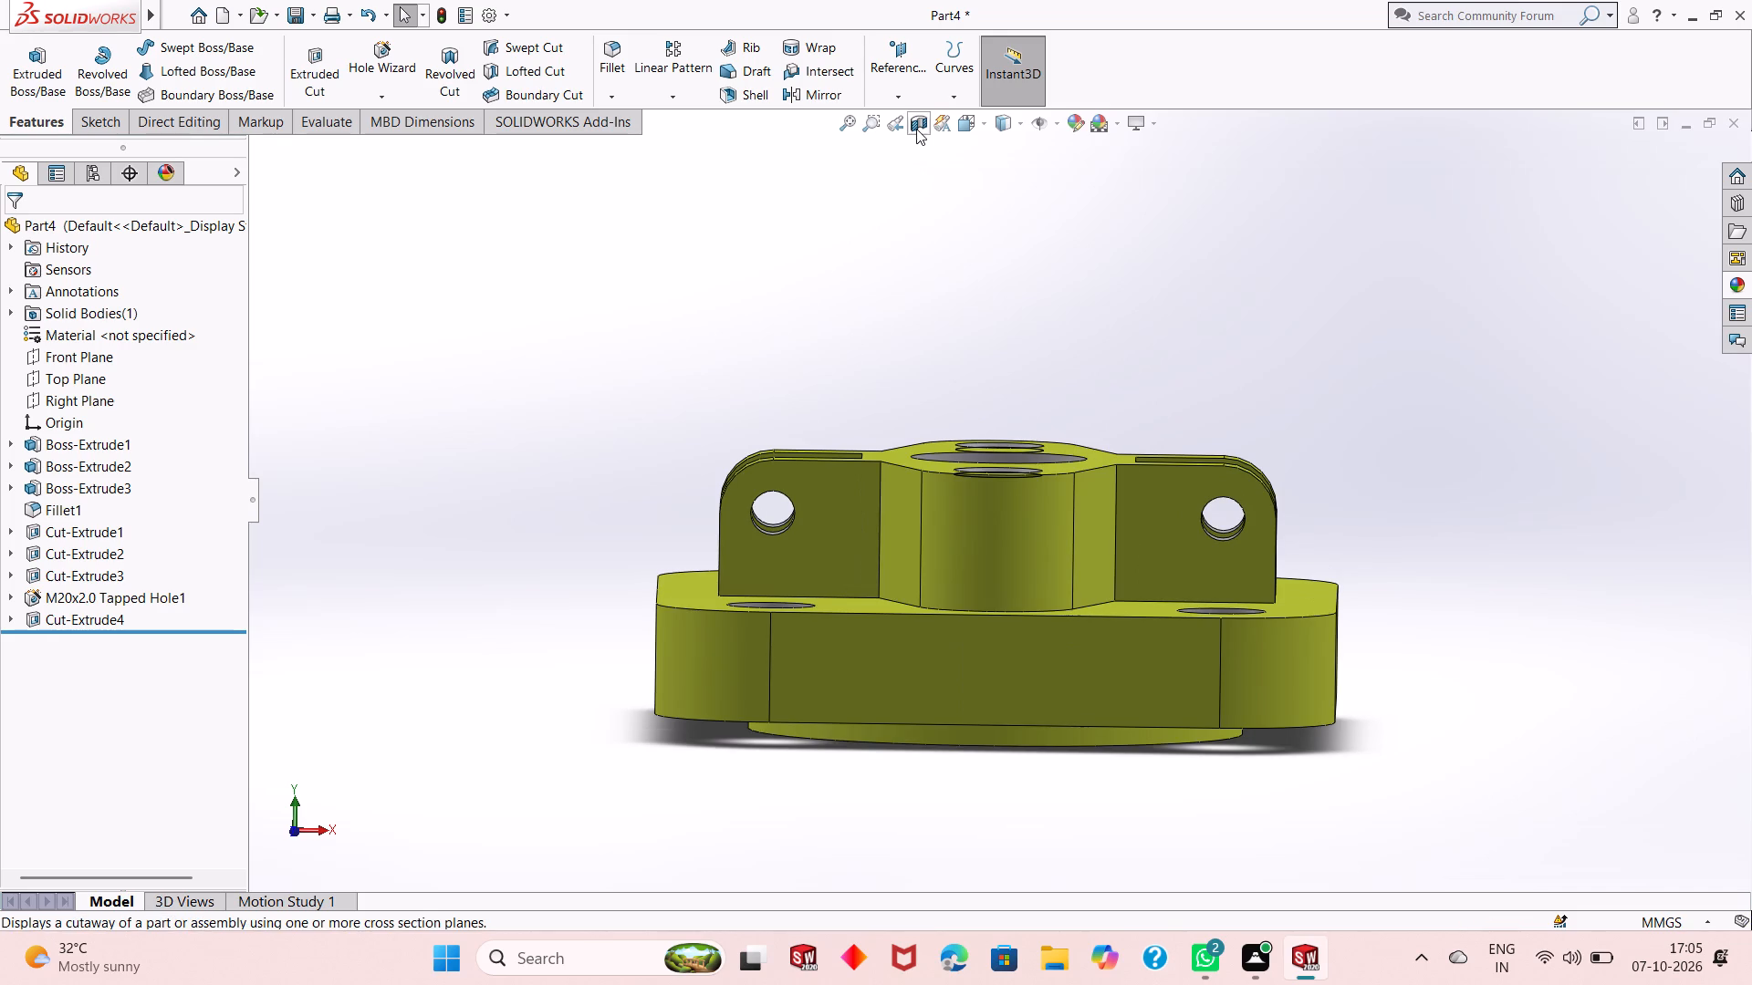
Preview a section parallel to the Front Plane at -47.00 mm offset and examine the tapped hole and corner holes.
left_click(916, 124)
middle_click_drag(1103, 669, 1086, 699)
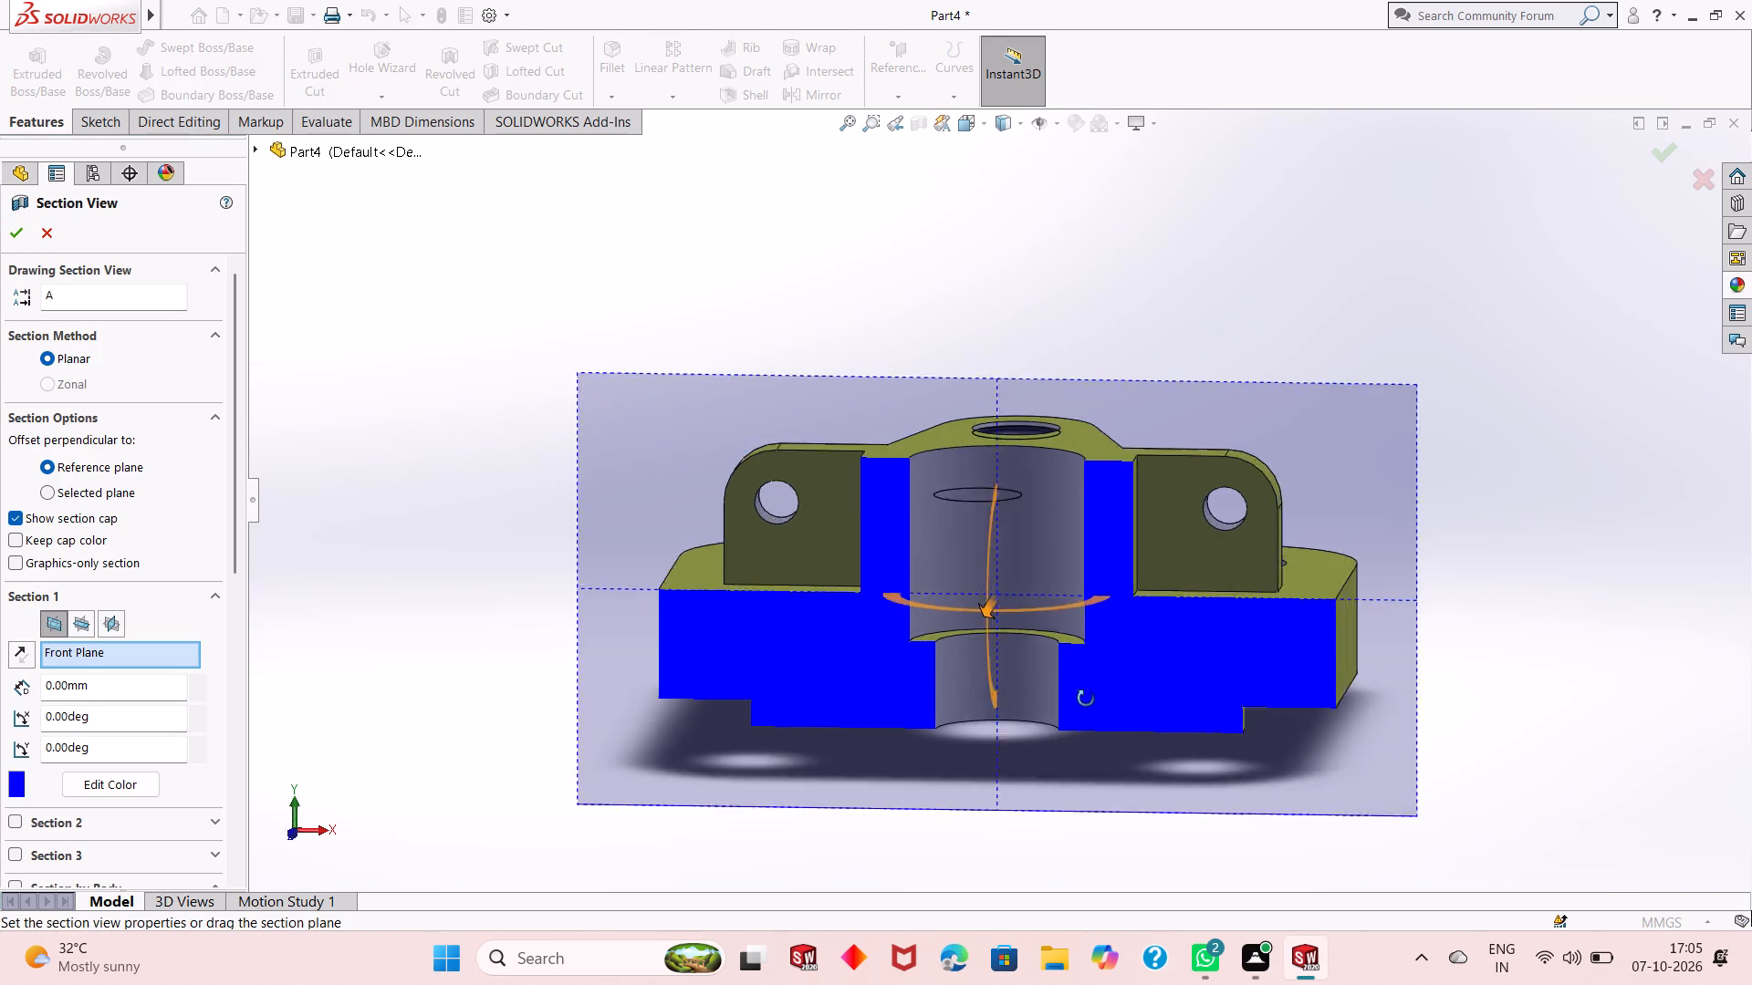
middle_click_drag(1086, 699, 1039, 728)
left_click_drag(936, 624, 1023, 596)
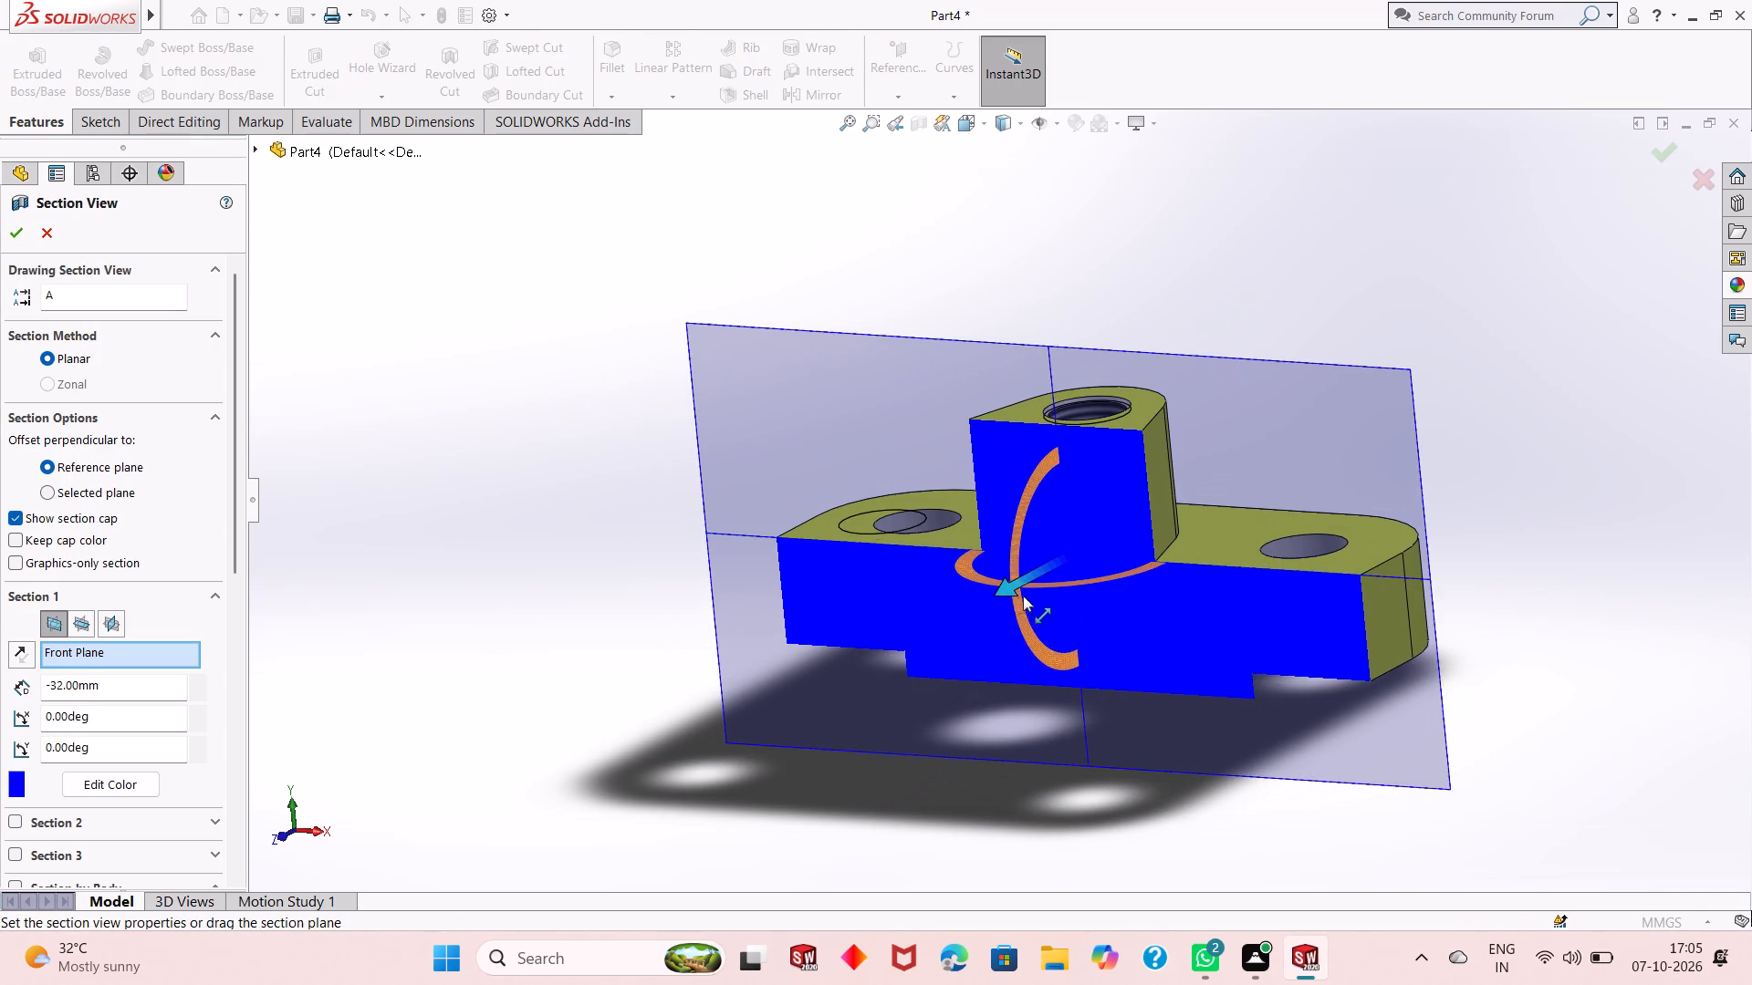
left_click_drag(1023, 596, 1053, 588)
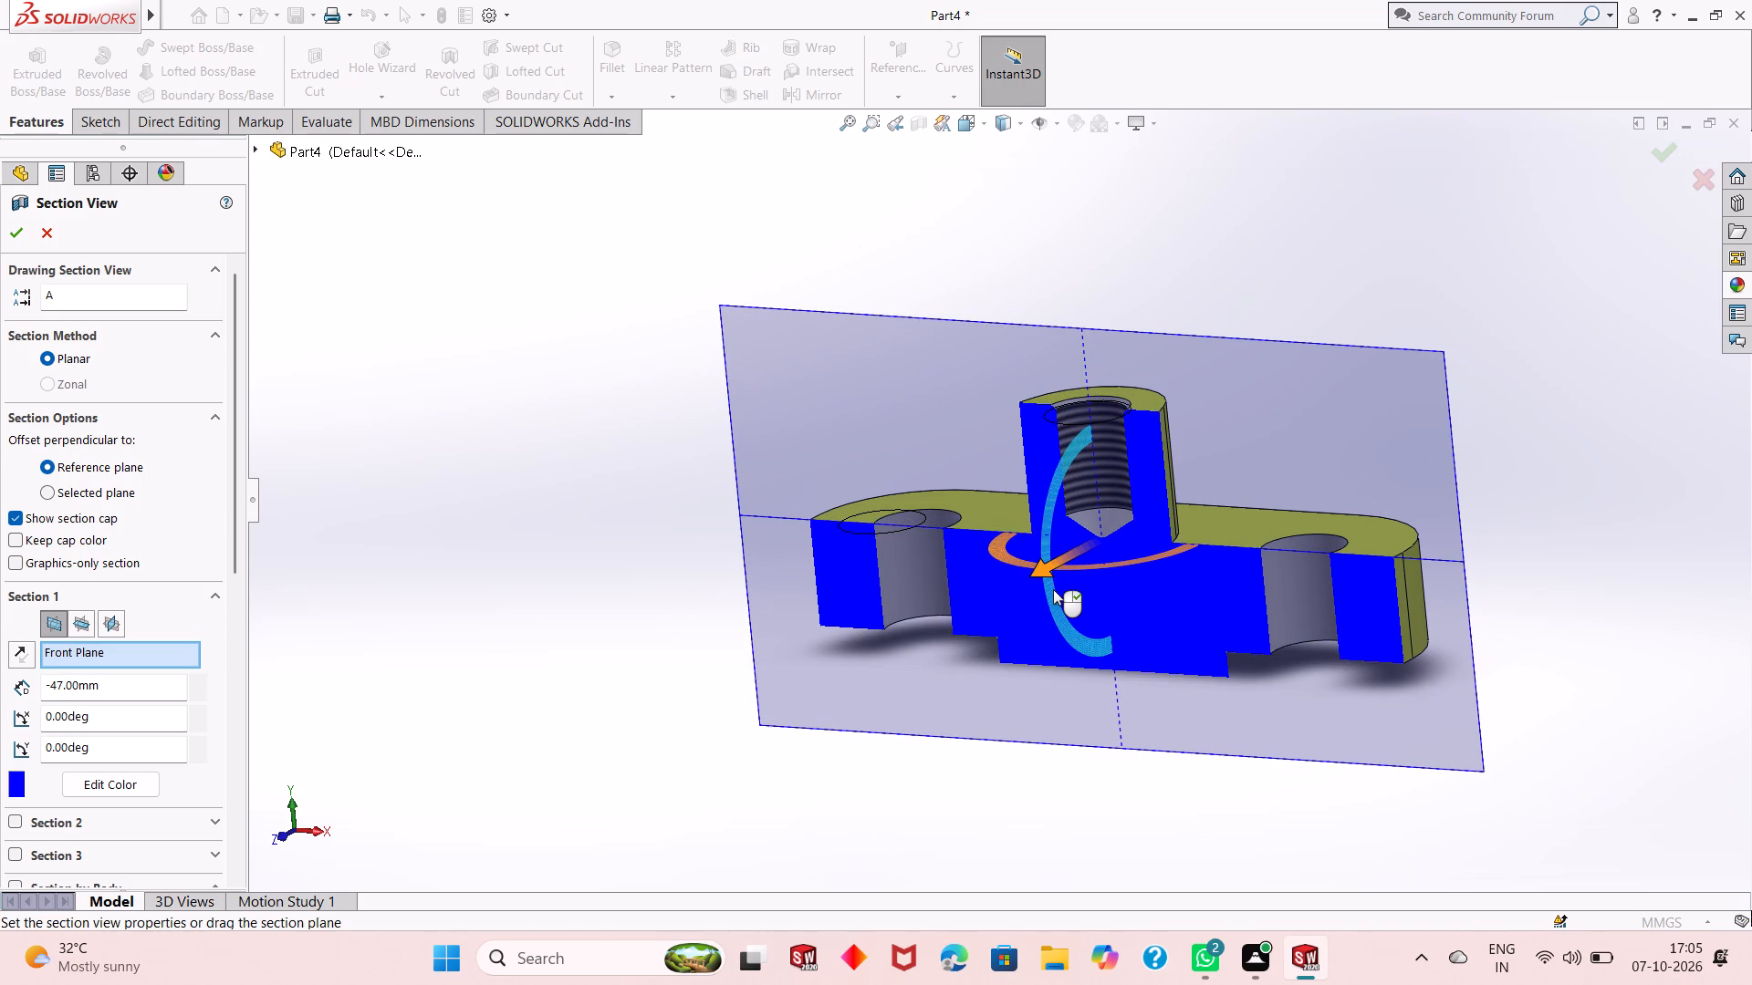
middle_click_drag(1209, 747, 1245, 692)
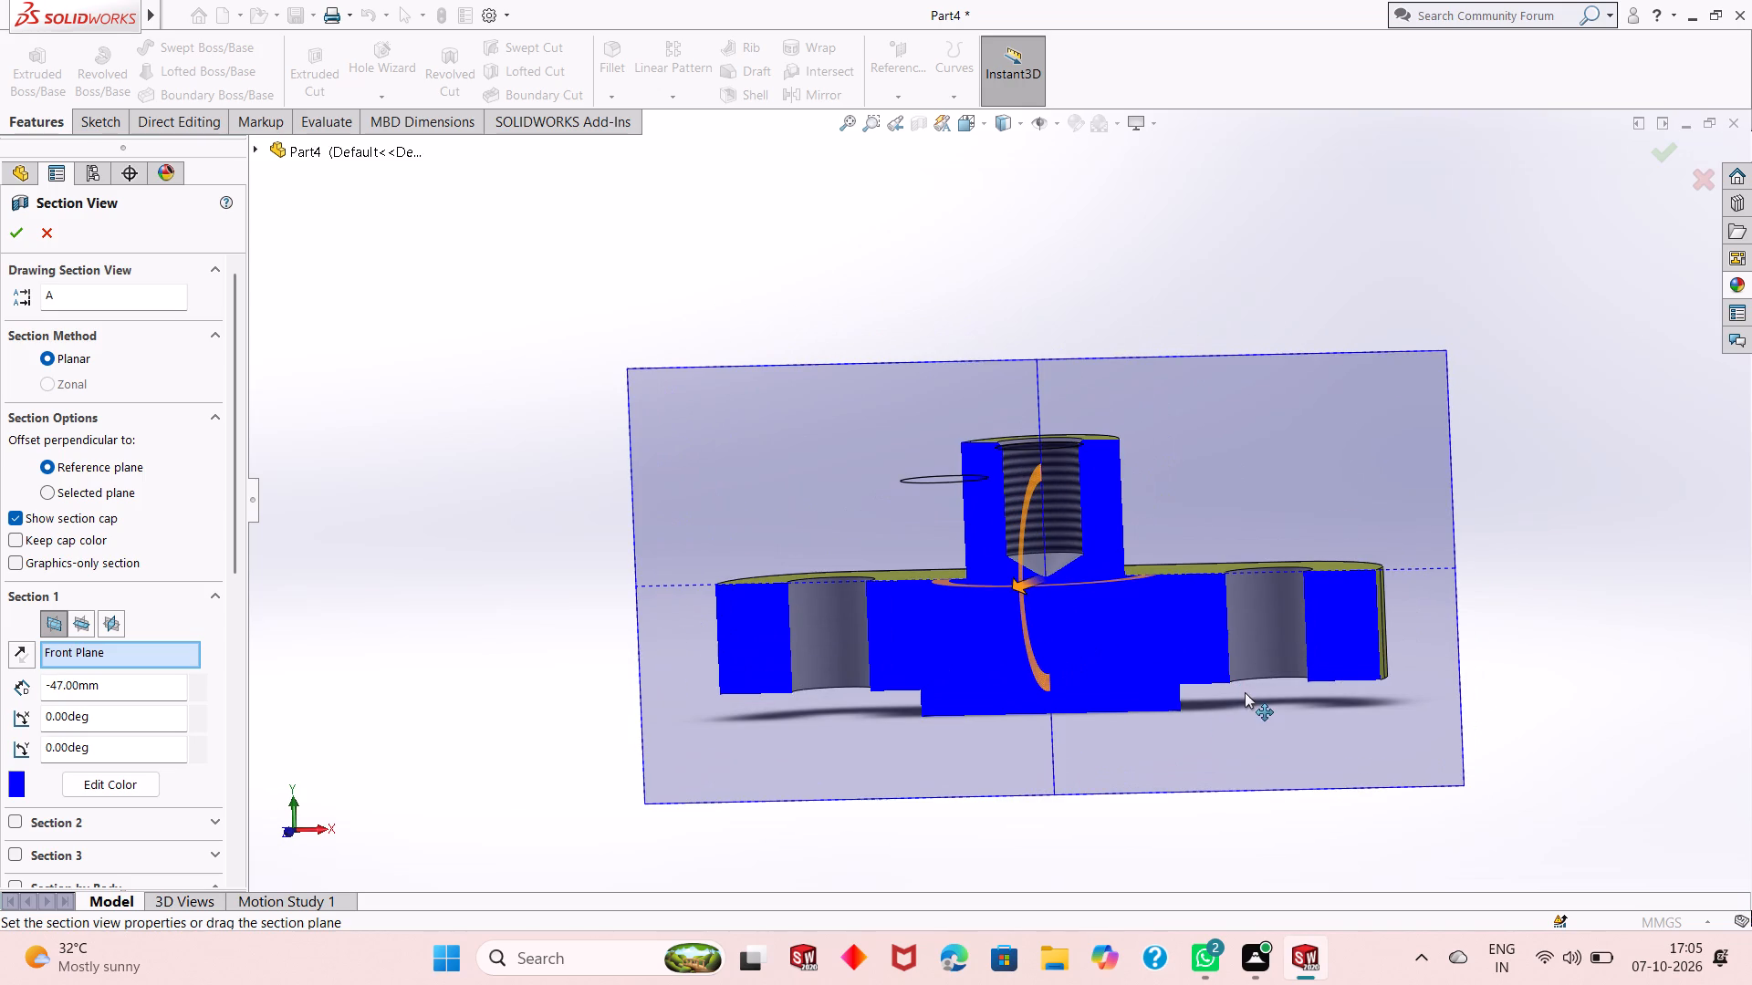
scroll(1007, 591, "down", 3)
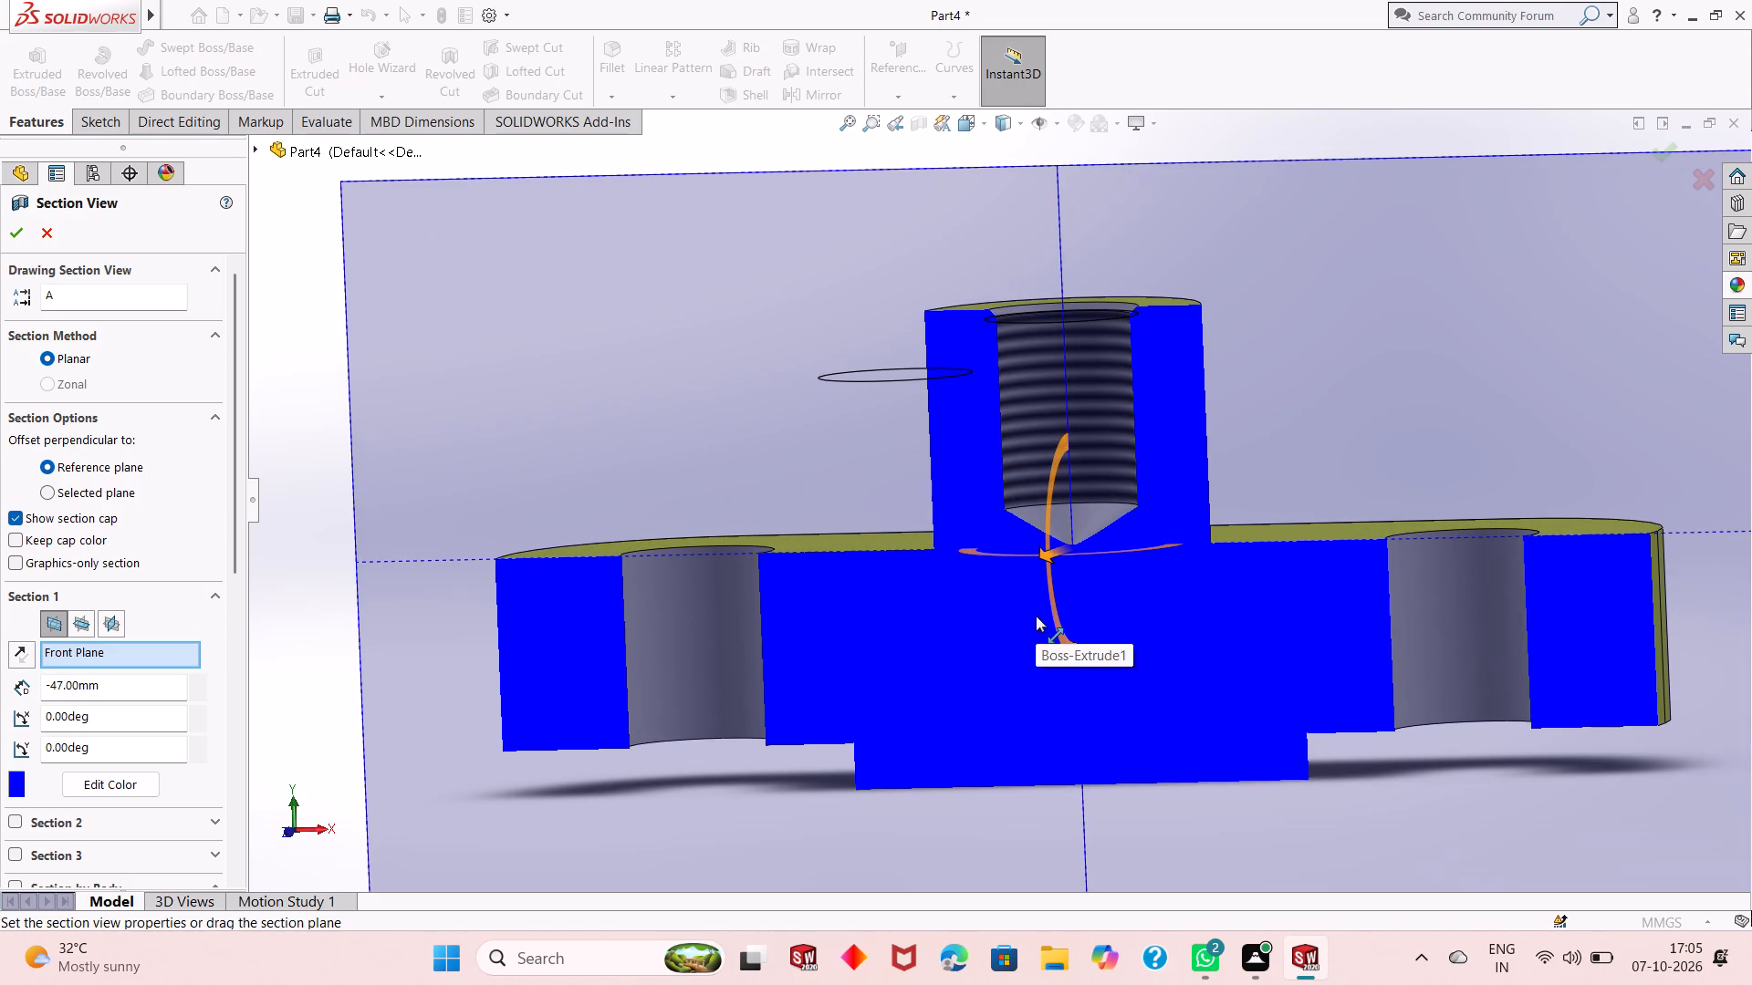
scroll(1069, 571, "down", 2)
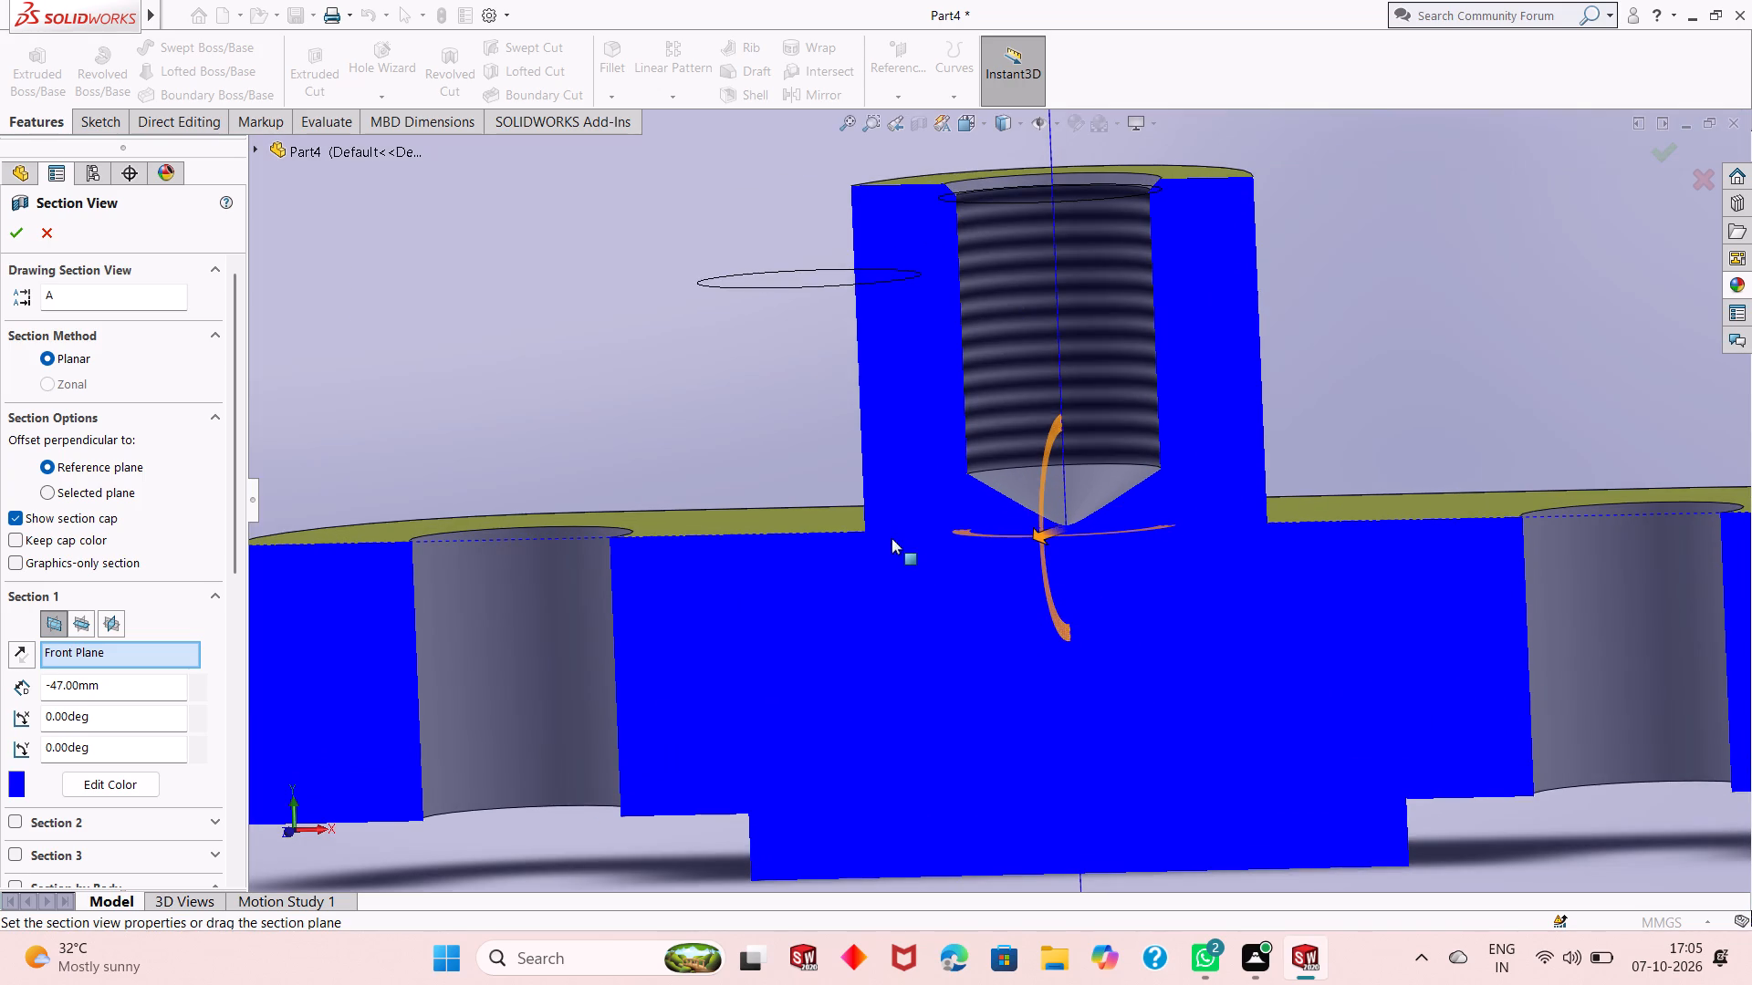
scroll(1035, 637, "up", 5)
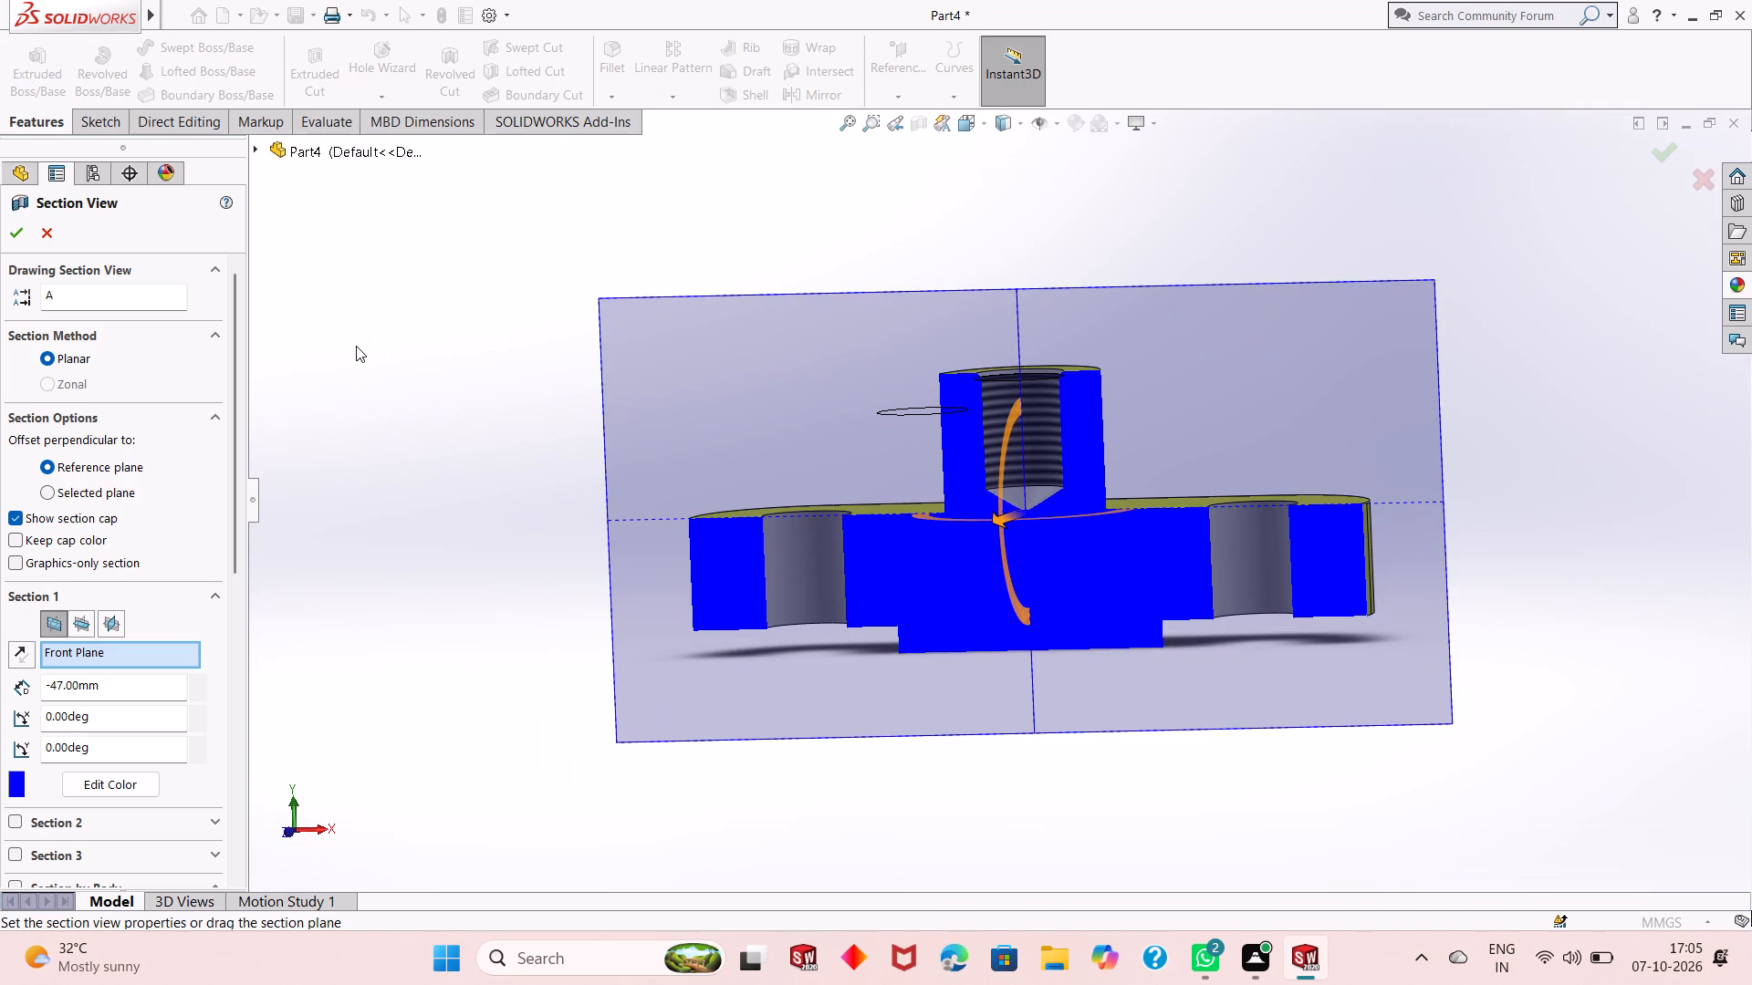
key("Escape")
Save the part in the Downloads folder as Flanged pivot base plate.
middle_click_drag(937, 587, 1054, 446)
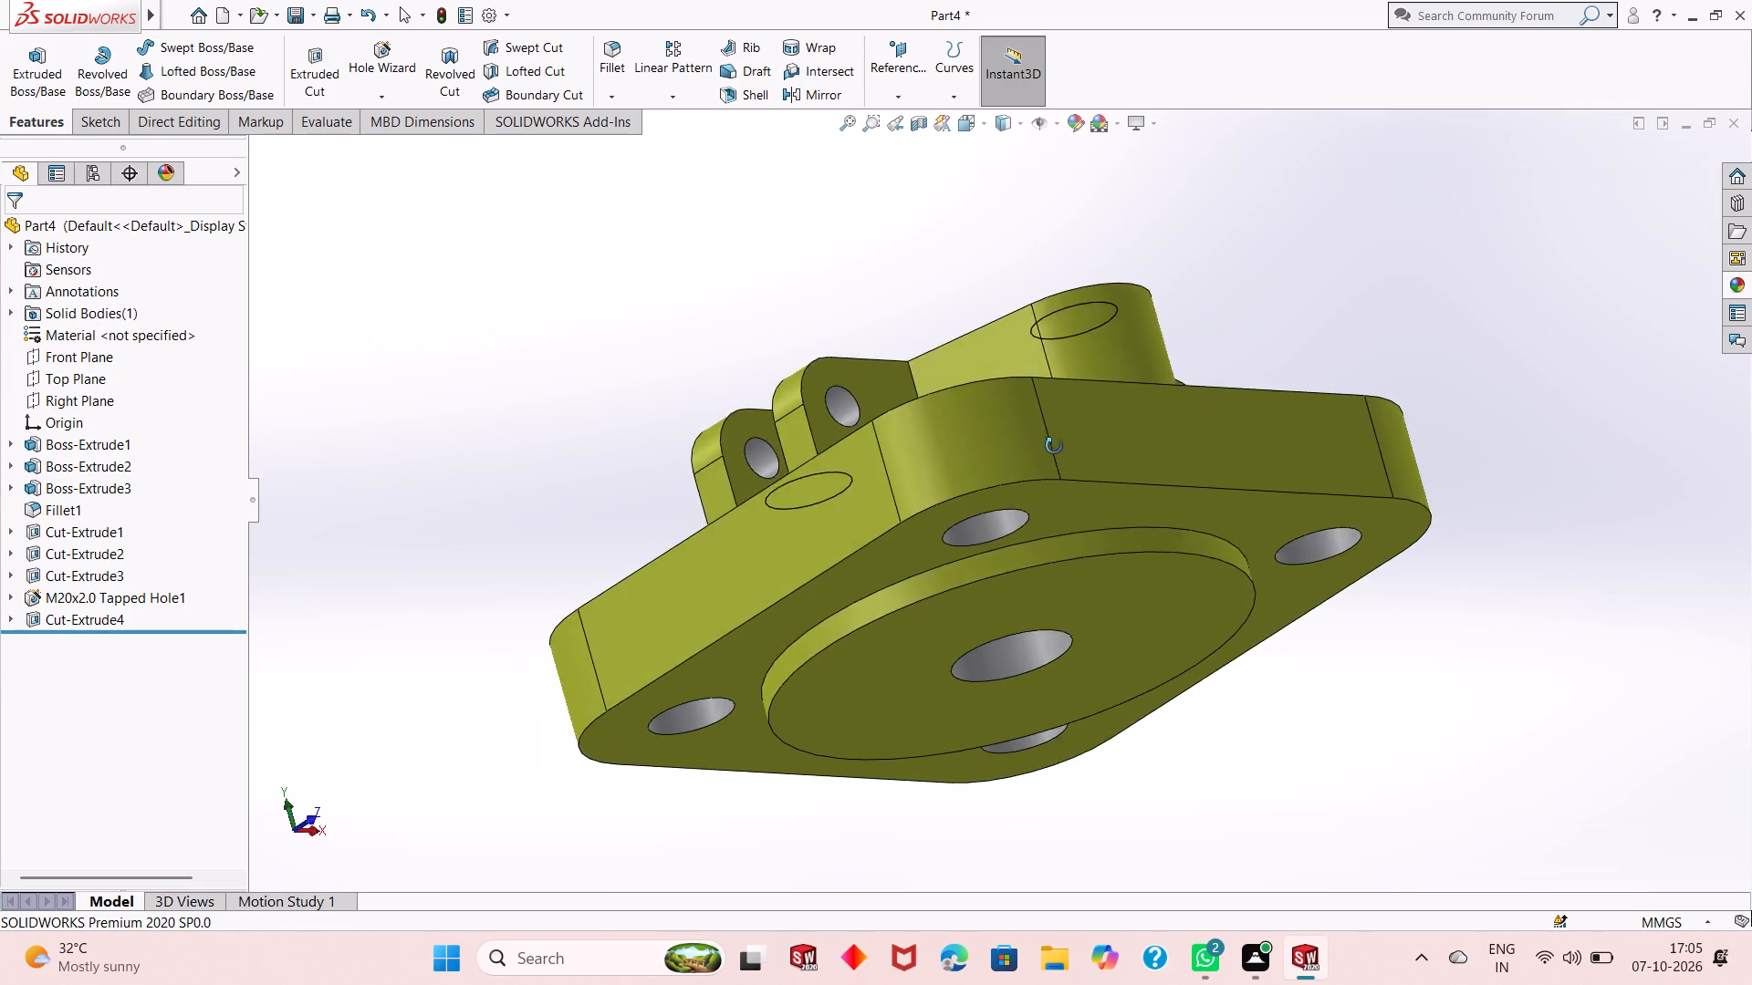
middle_click_drag(1054, 446, 874, 762)
scroll(976, 652, "up", 3)
middle_click_drag(1009, 563, 1037, 573)
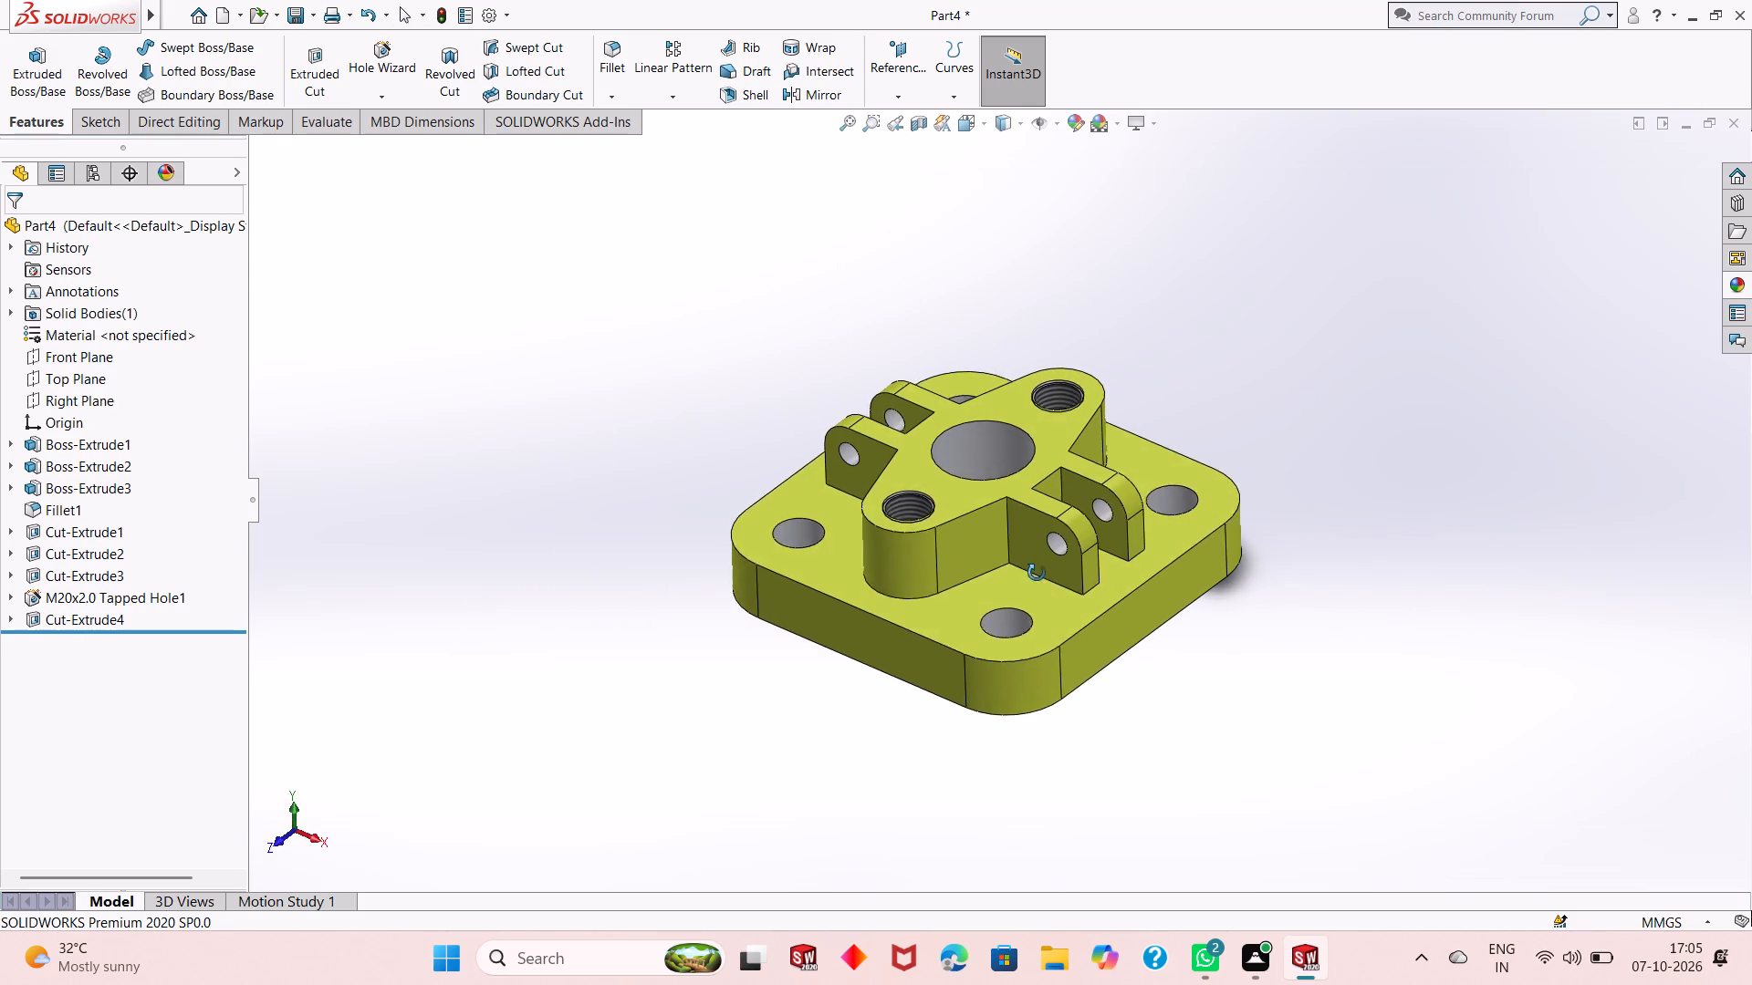
middle_click_drag(1037, 573, 1034, 586)
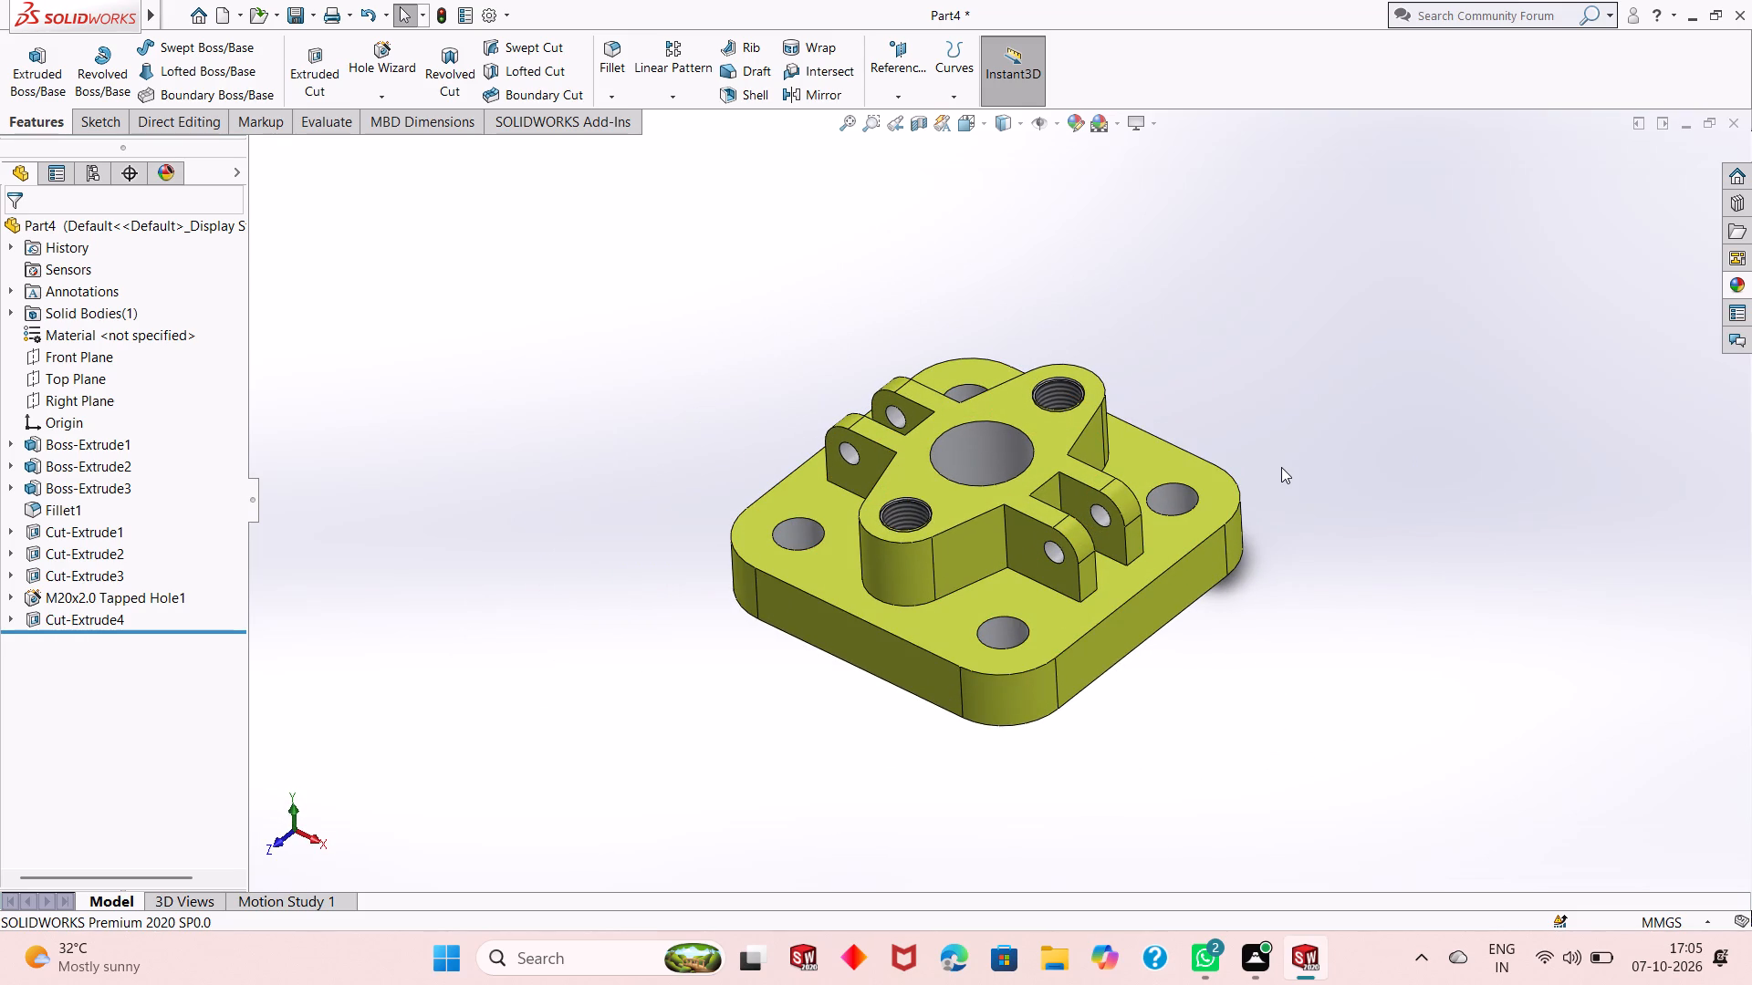
key("ctrl+s")
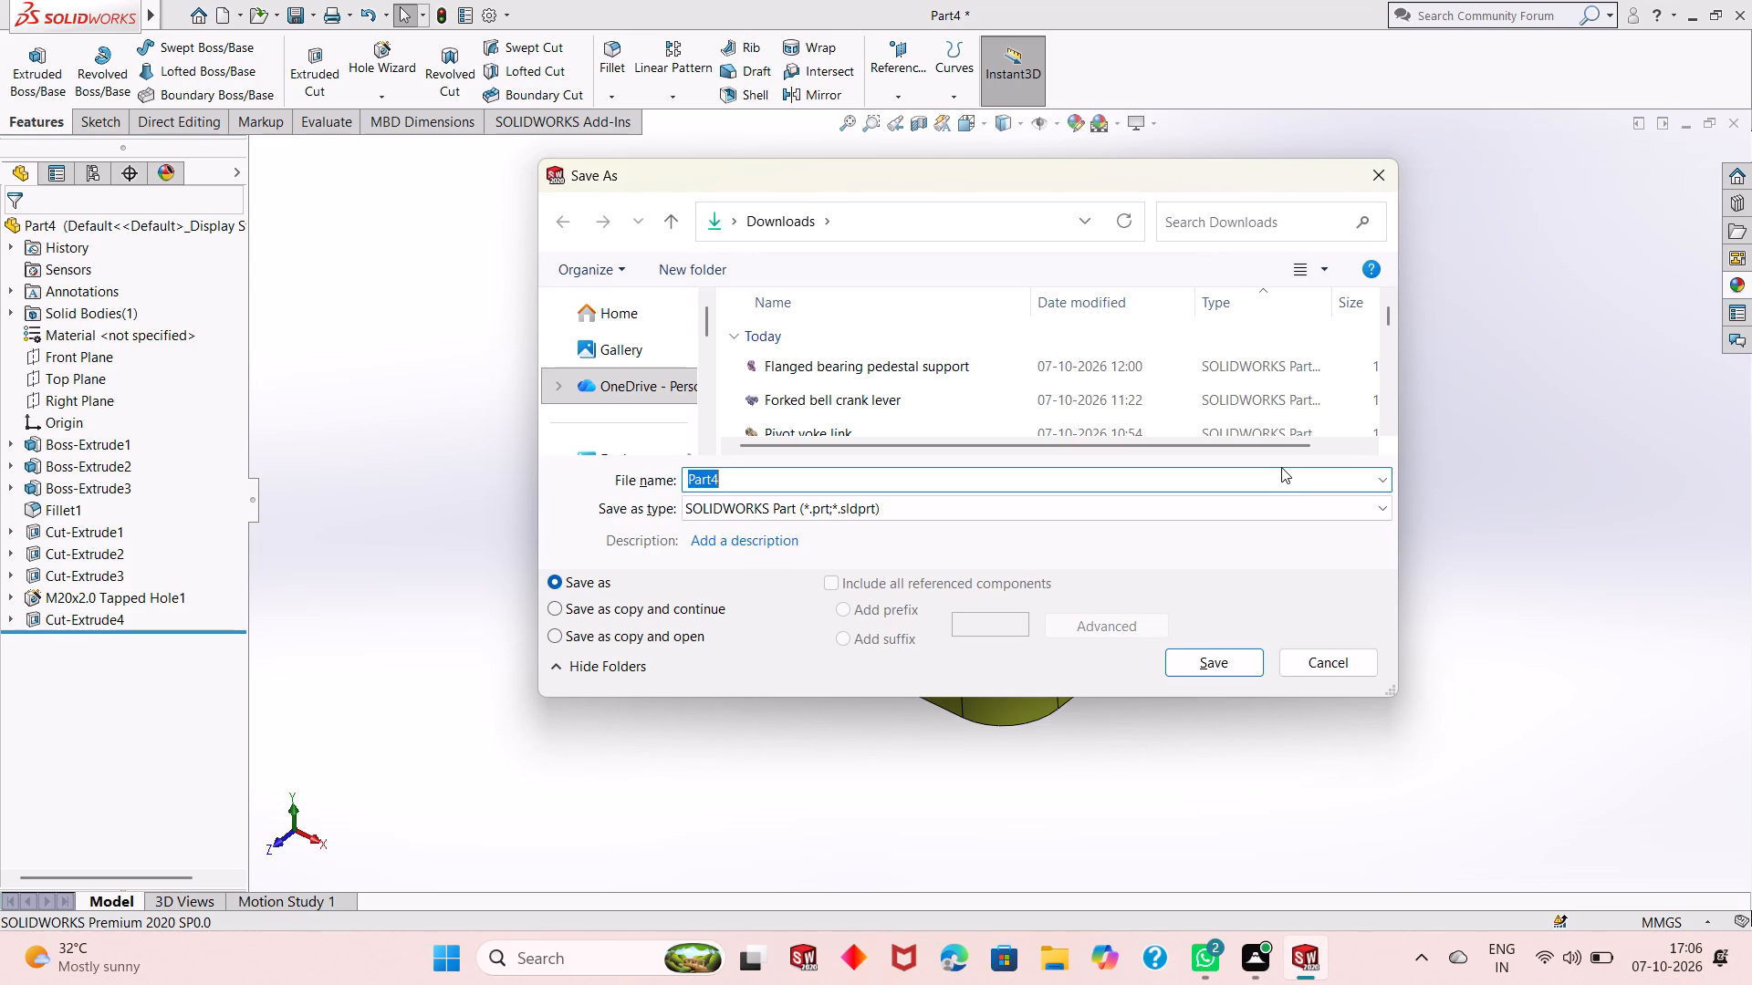
type("Flanged")
key("space")
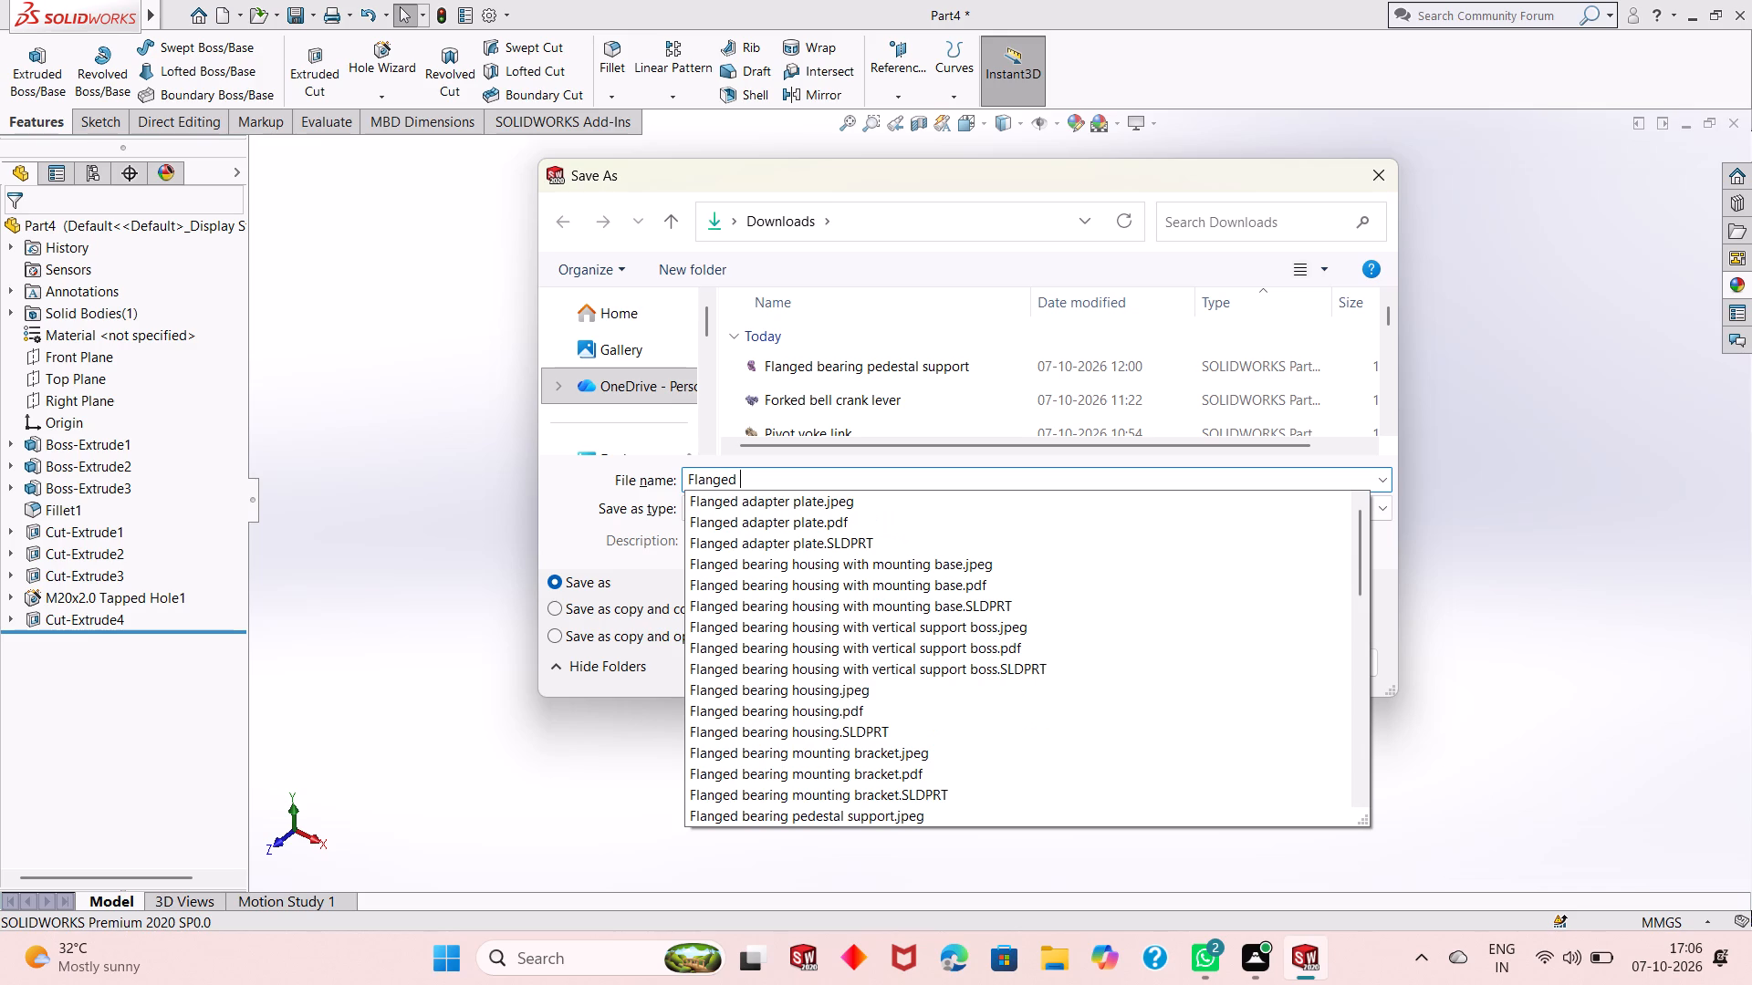
type("pivot")
key("space")
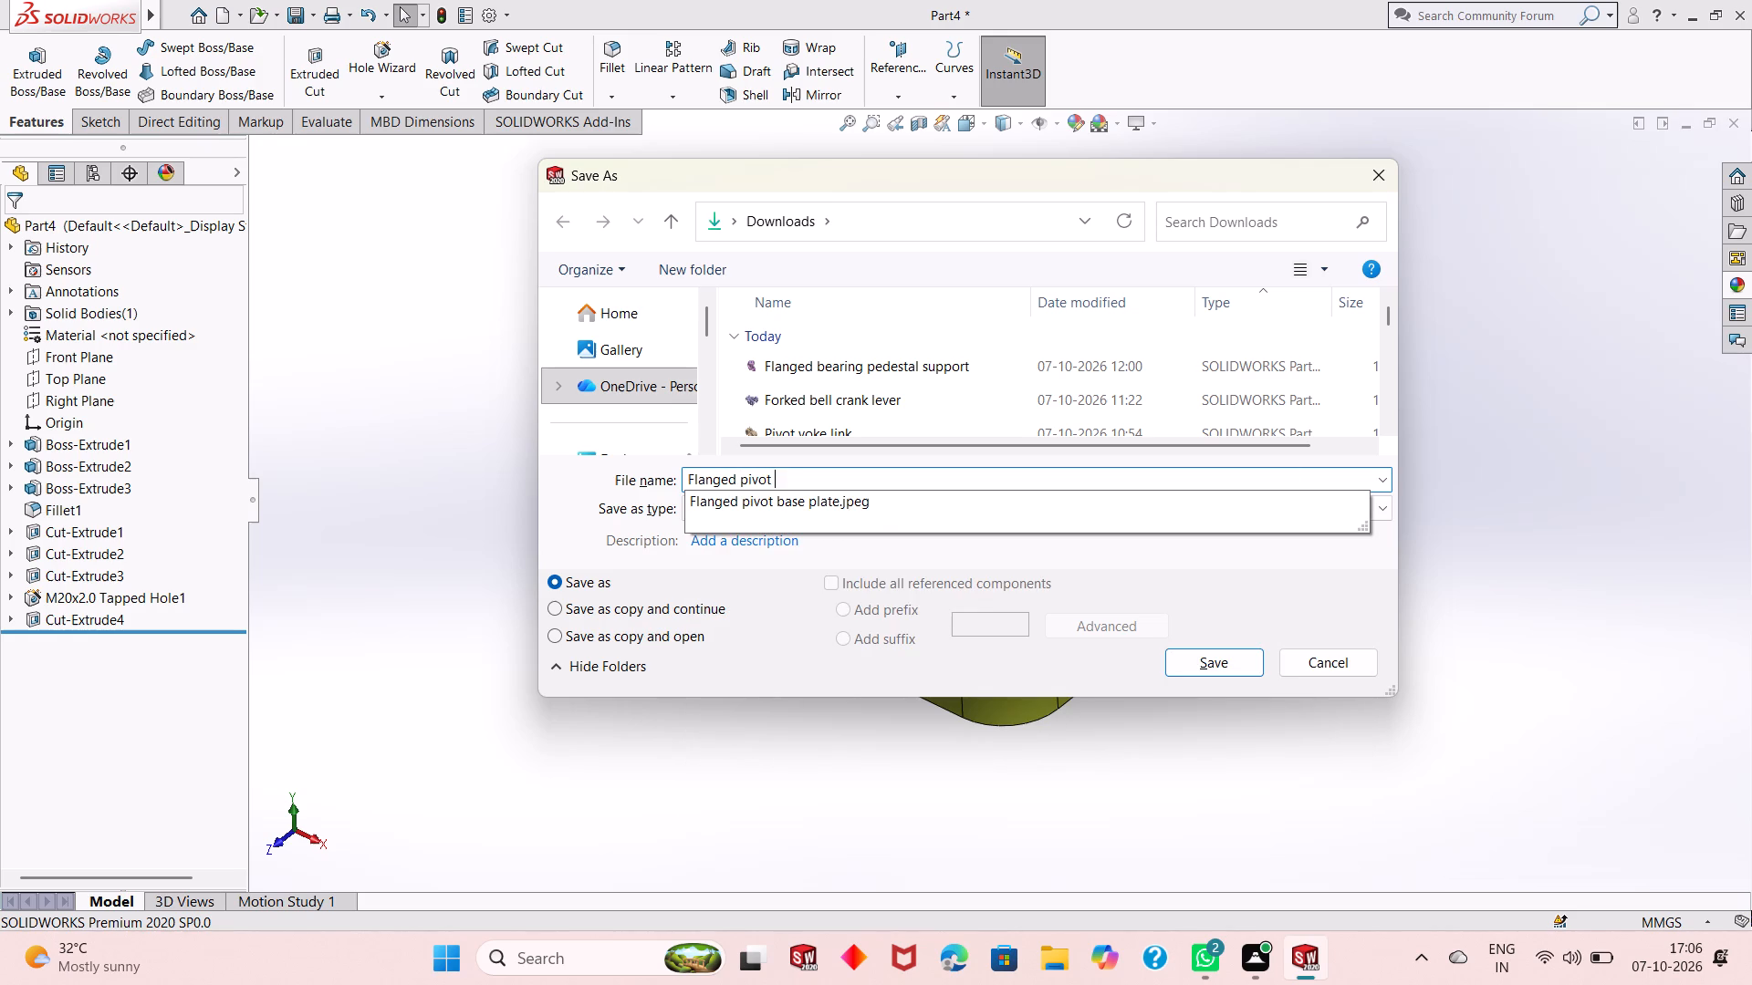
type("base")
key("space")
type("plate")
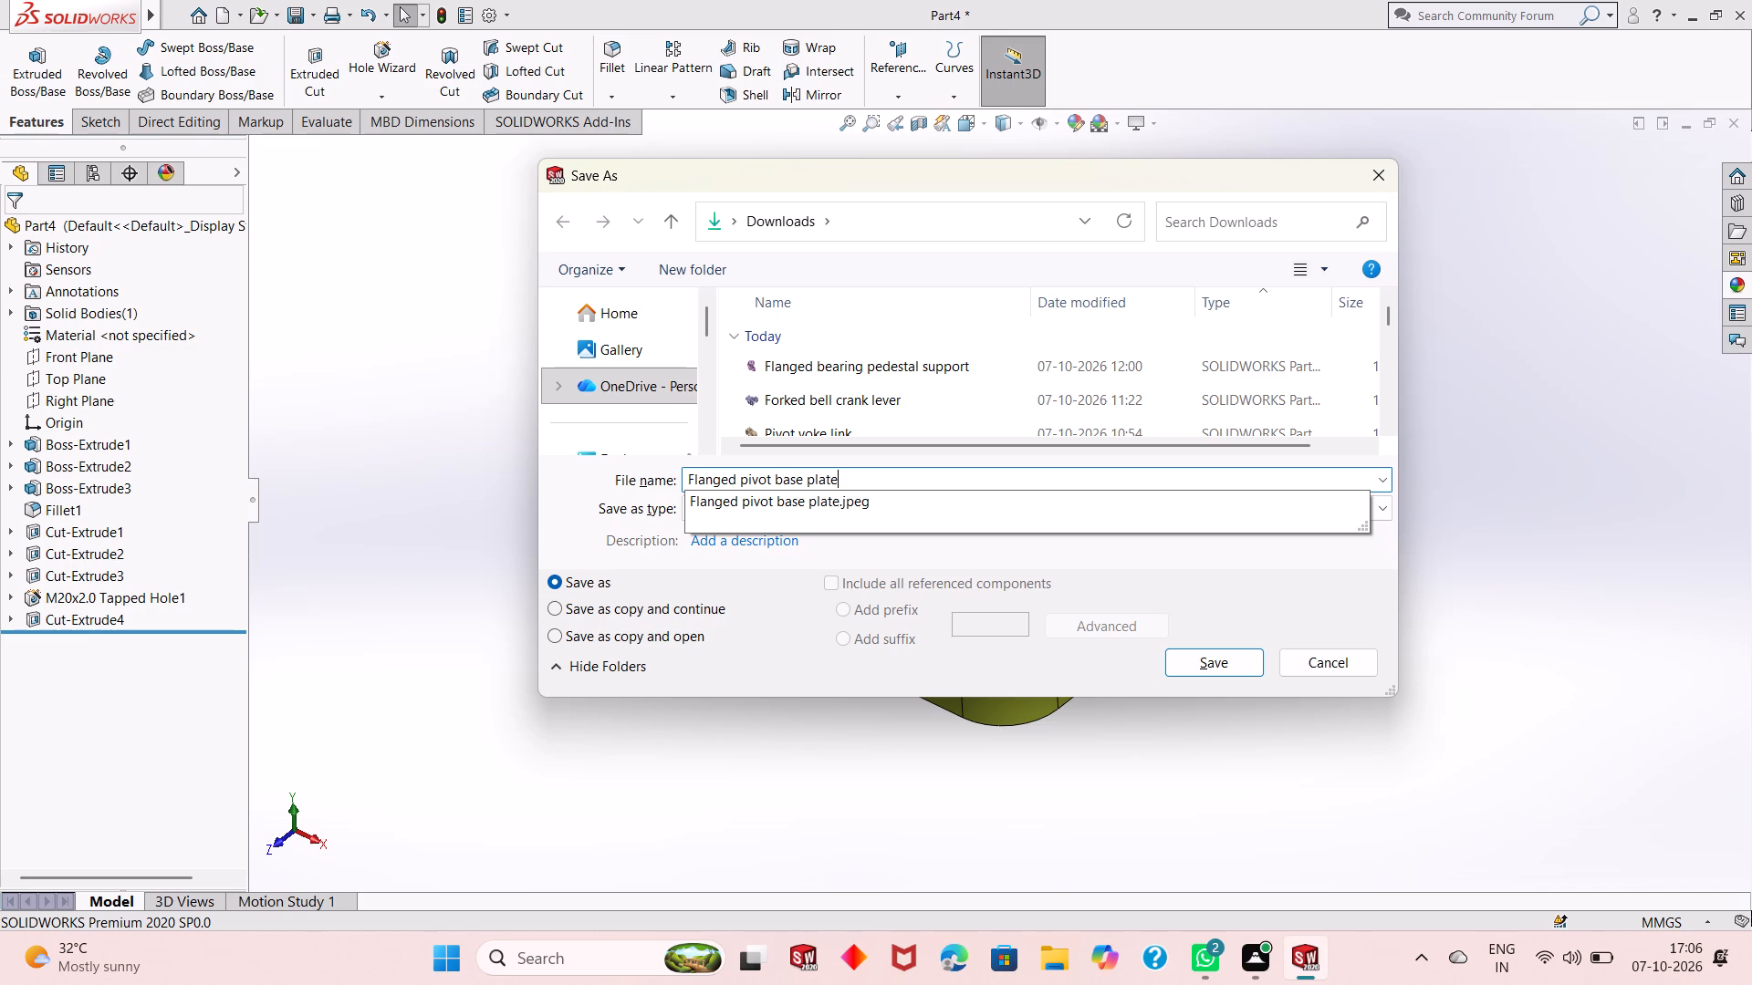
key("Return")
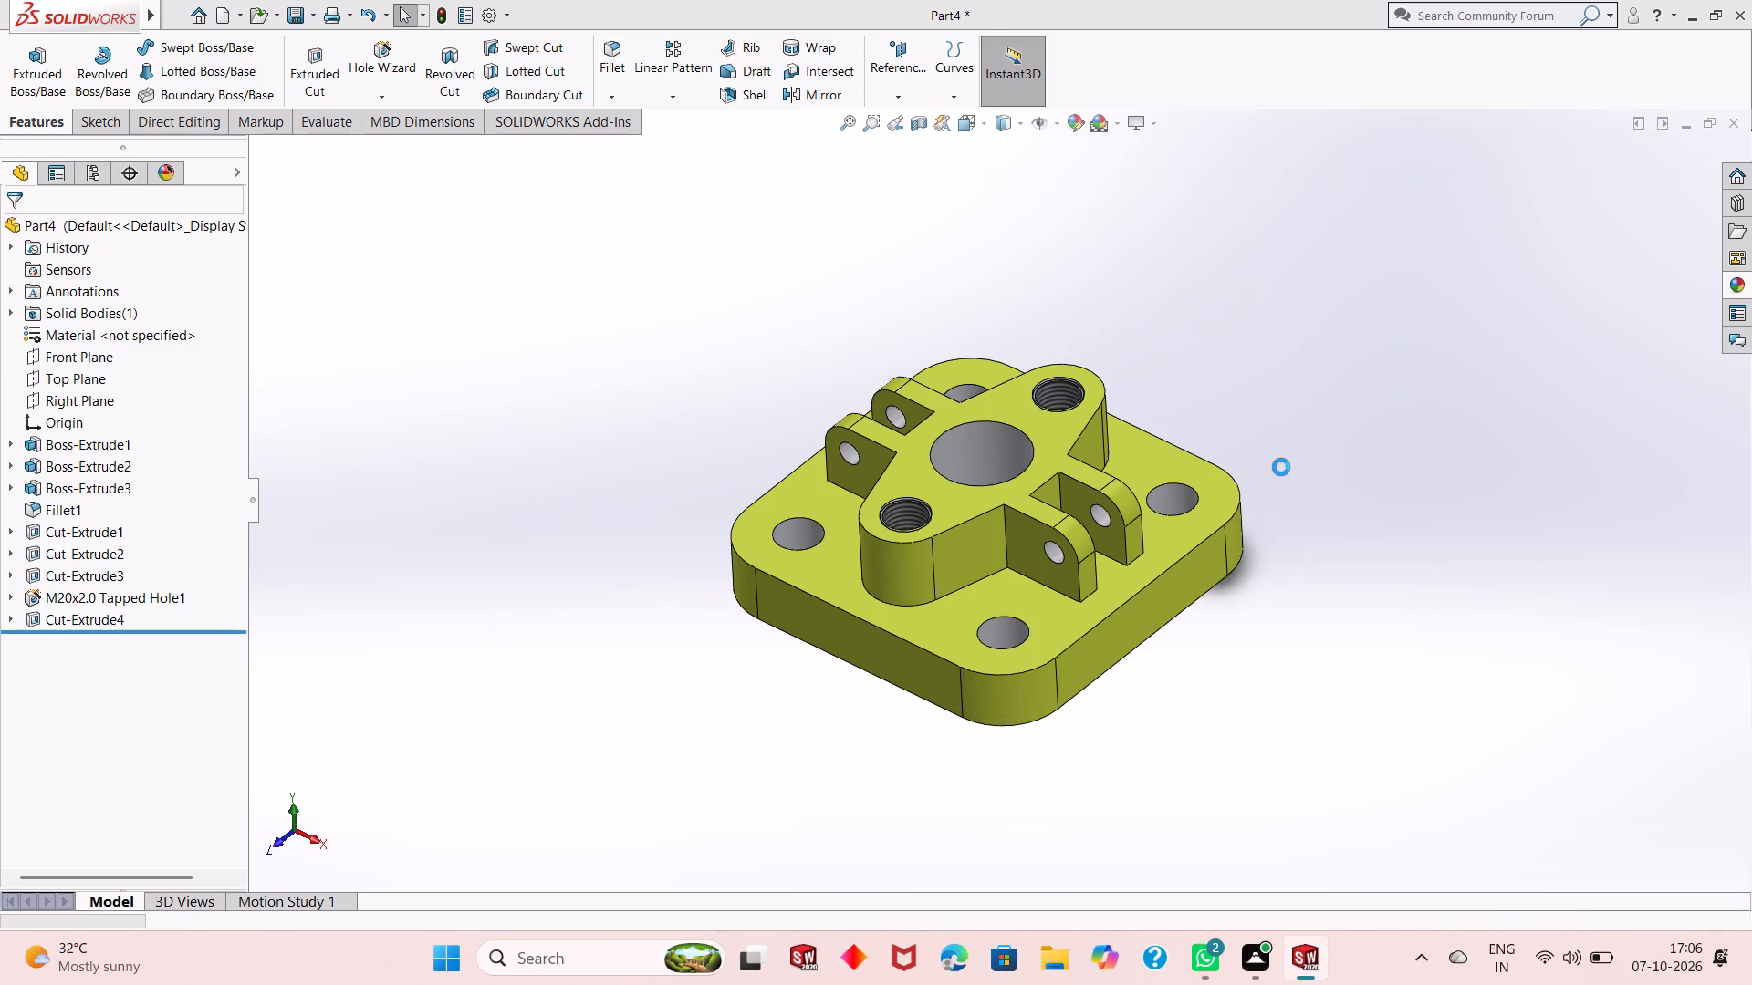
Save a PDF copy of the part as Flanged pivot base plate in the Downloads folder.
left_click(315, 8)
left_click(349, 59)
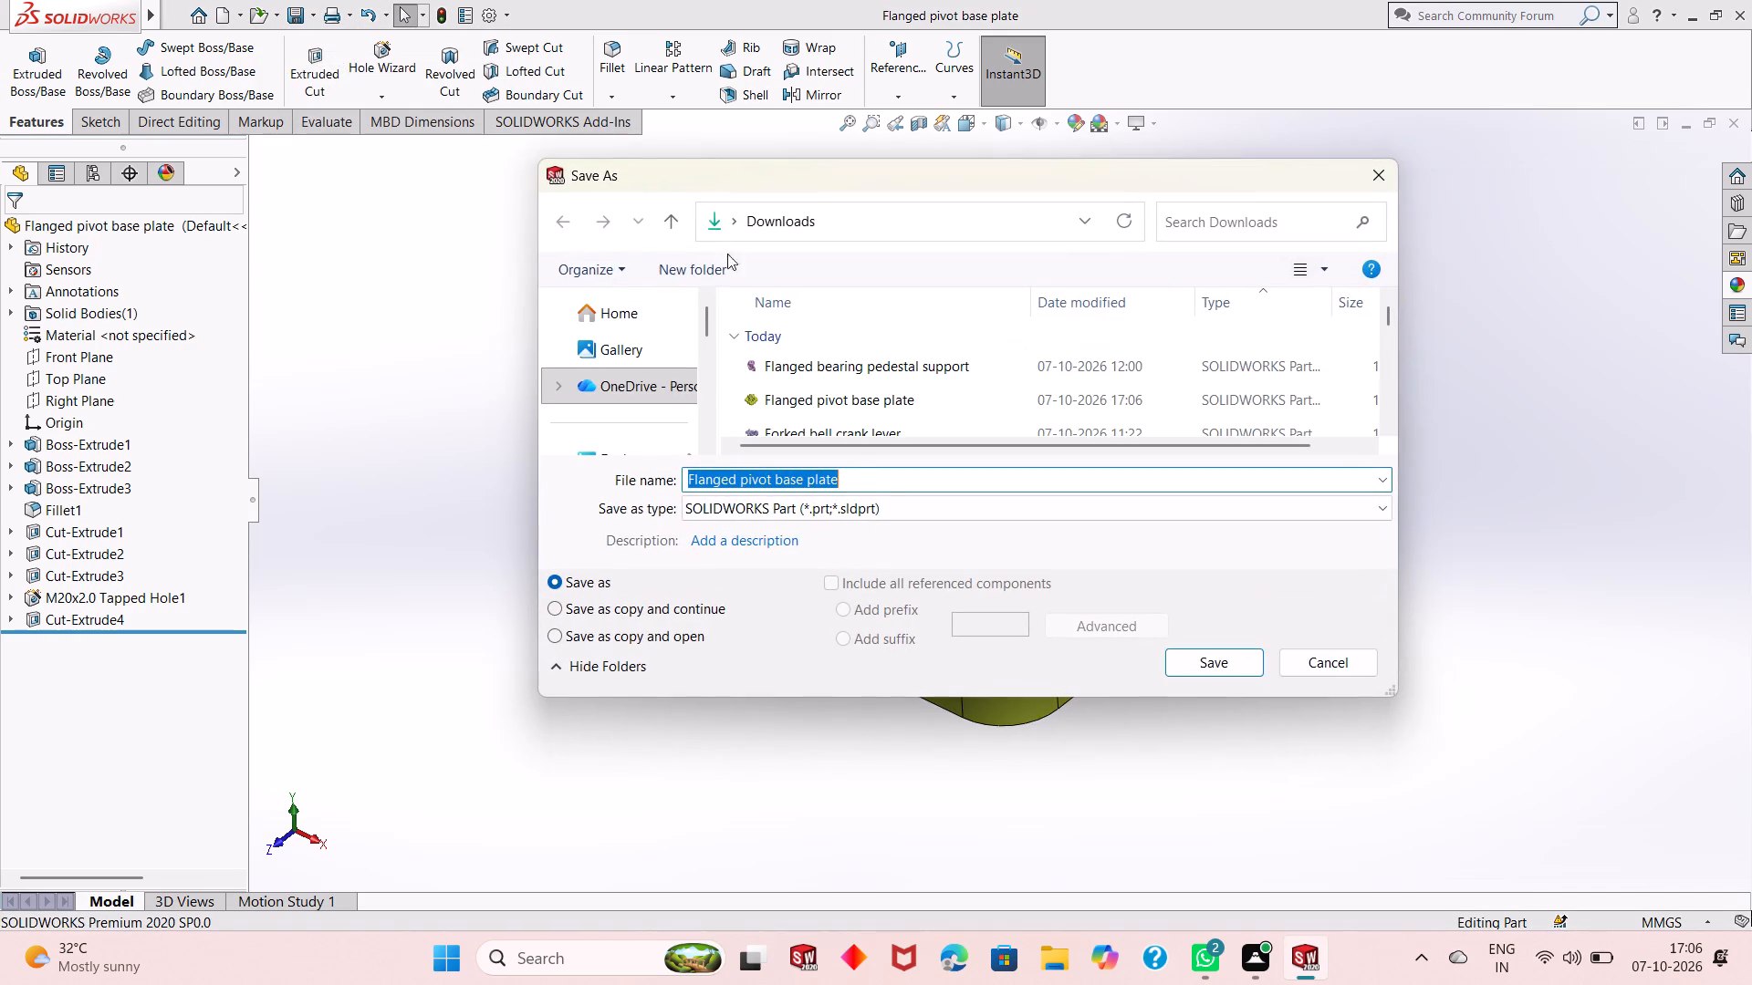
left_click(894, 508)
left_click(933, 138)
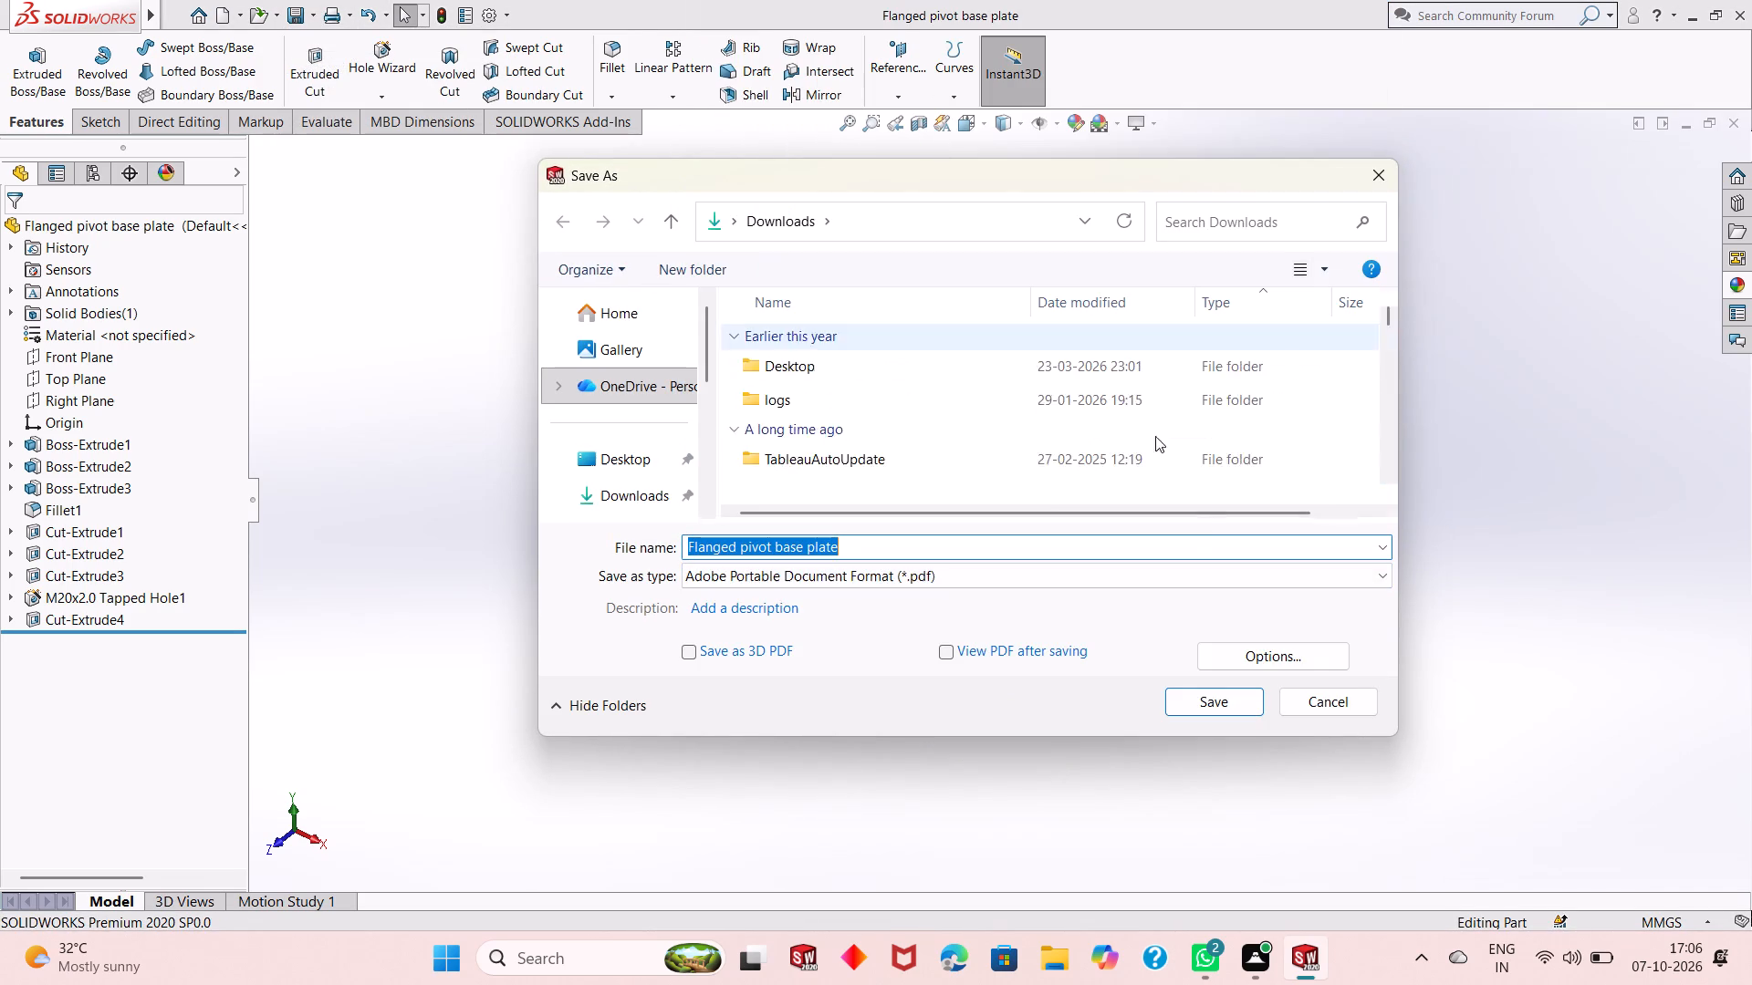
left_click(1234, 701)
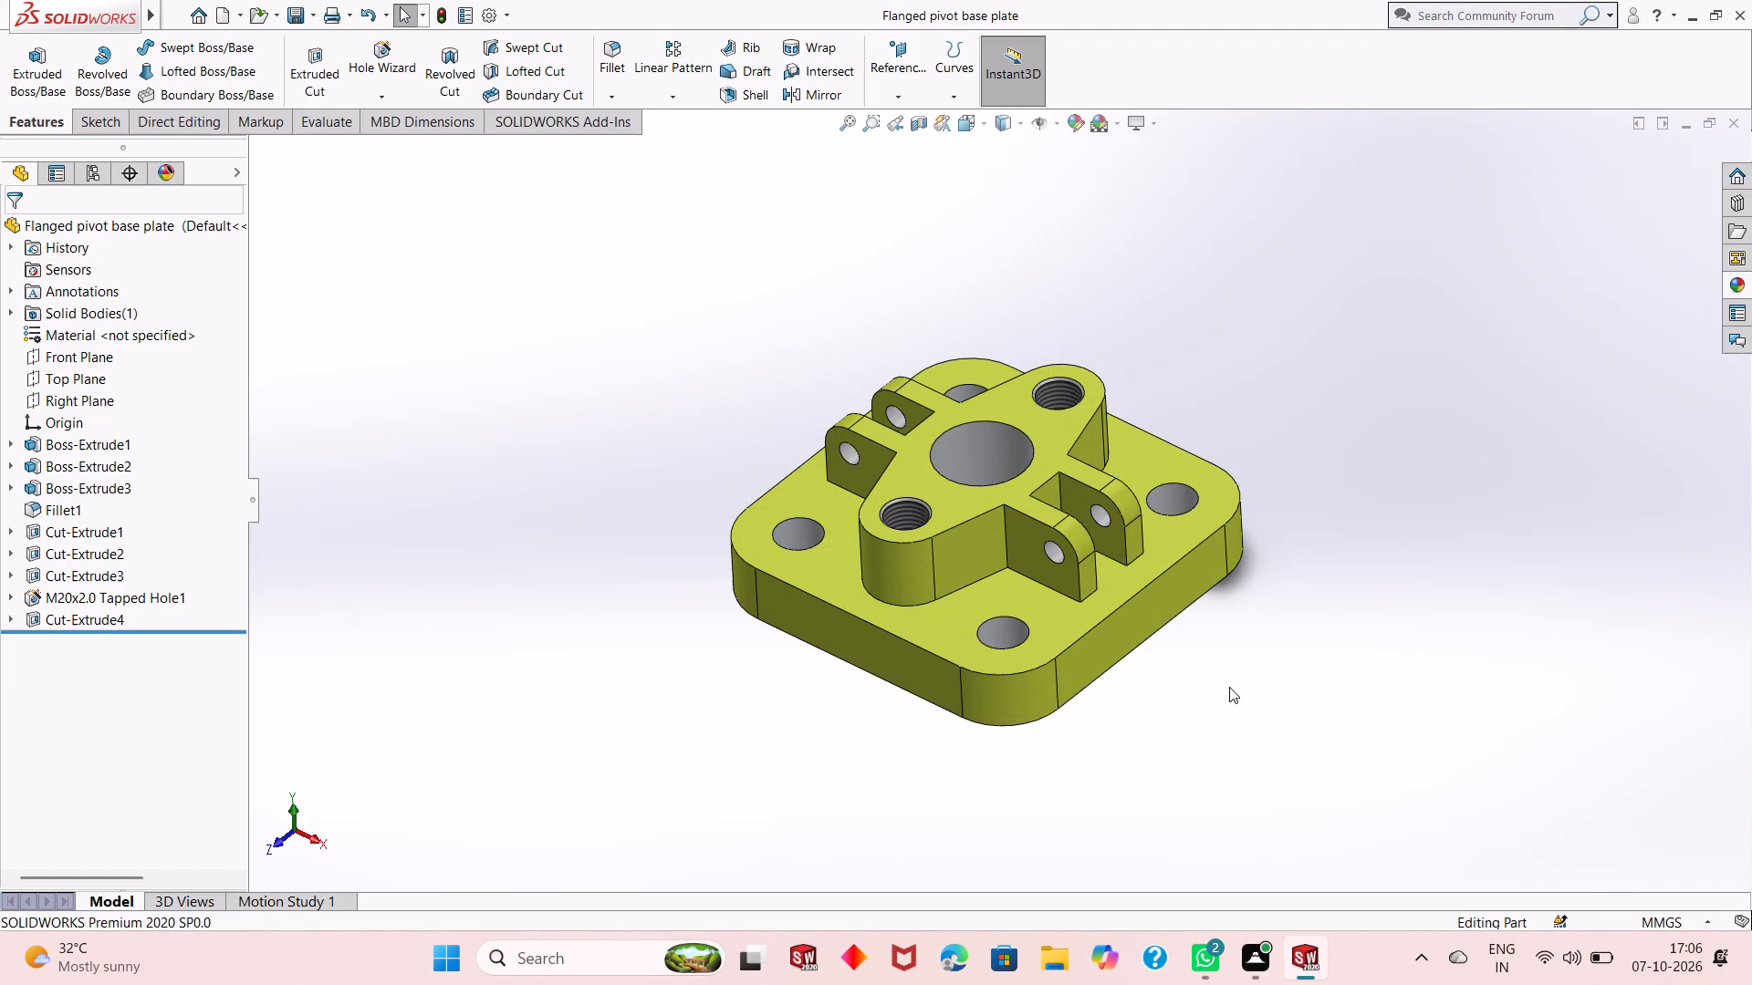